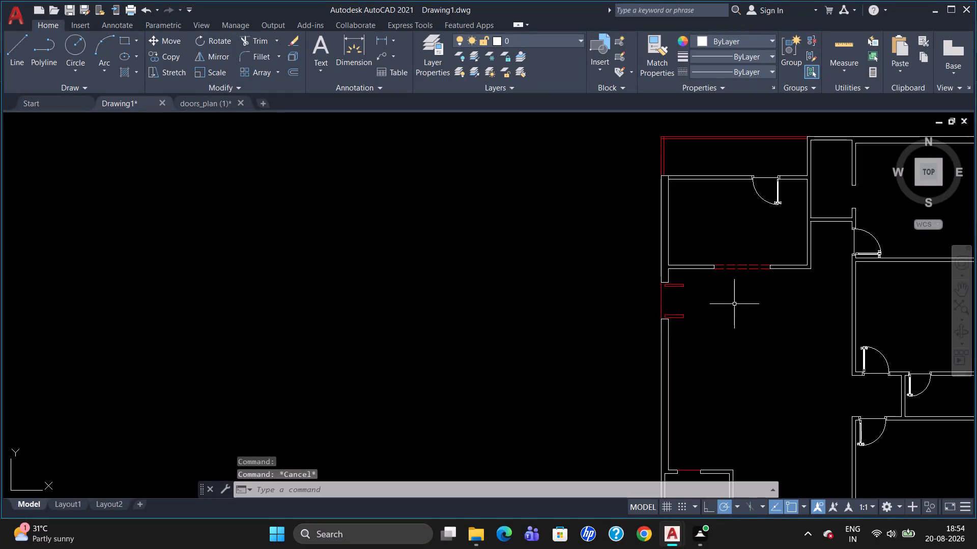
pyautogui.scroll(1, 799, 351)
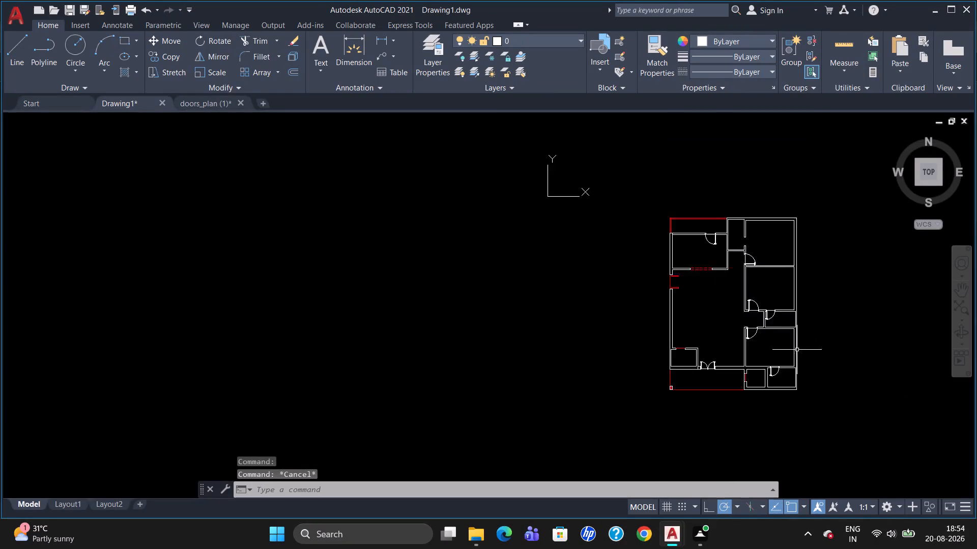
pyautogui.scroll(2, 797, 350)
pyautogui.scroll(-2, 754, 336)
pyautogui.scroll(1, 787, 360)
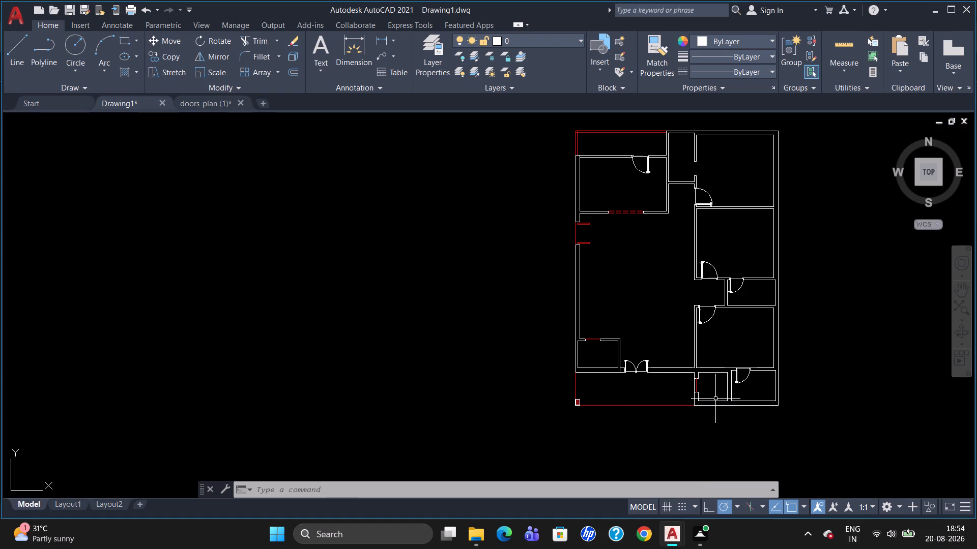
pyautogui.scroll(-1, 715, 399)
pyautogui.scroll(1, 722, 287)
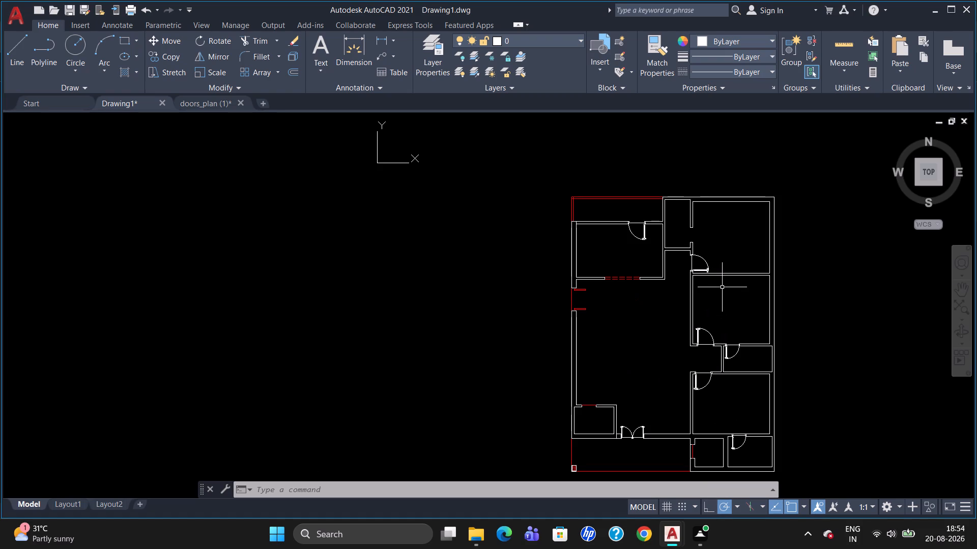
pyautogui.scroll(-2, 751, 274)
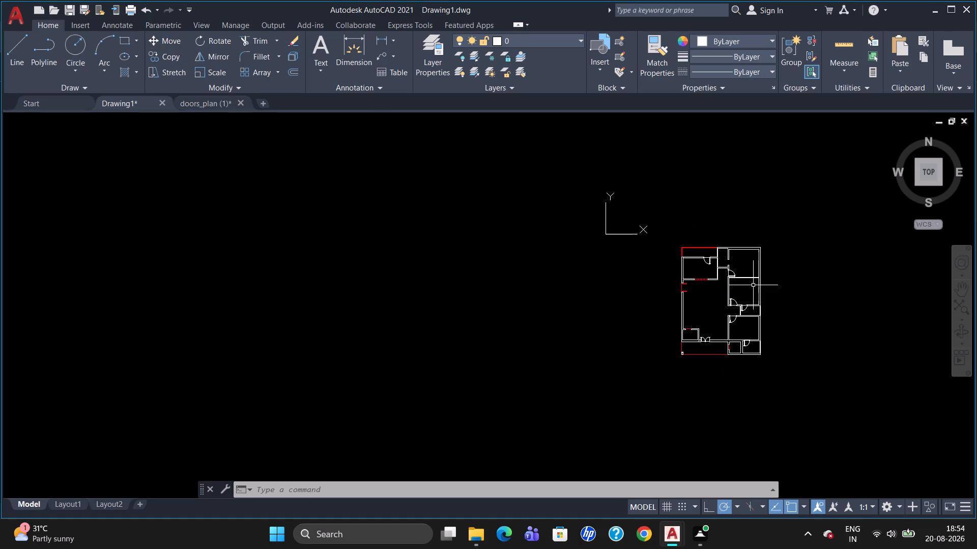
# Draw a line from the plan's outer southeast corner about 8" east, continuing 7'10" south.
pyautogui.scroll(2, 740, 373)
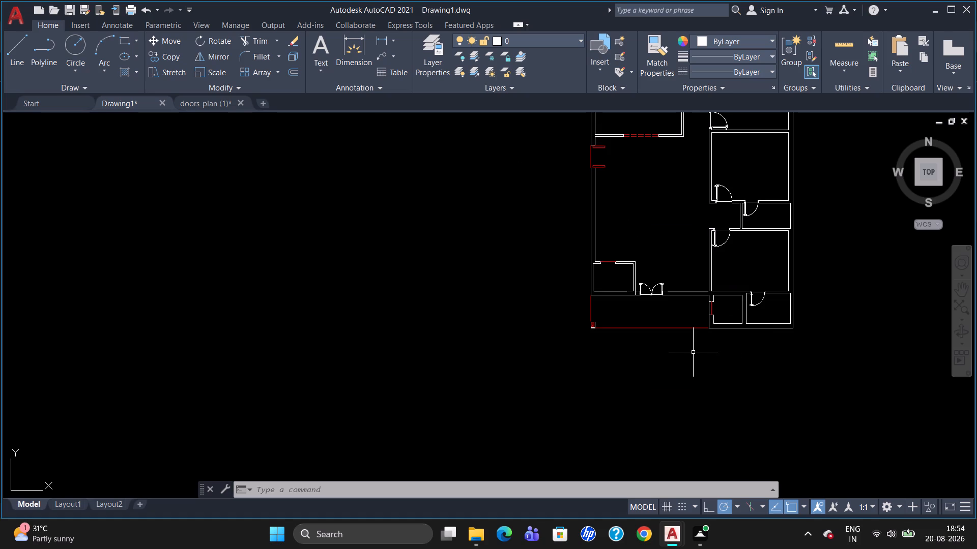
pyautogui.scroll(2, 770, 345)
pyautogui.scroll(-1, 884, 312)
pyautogui.scroll(3, 865, 314)
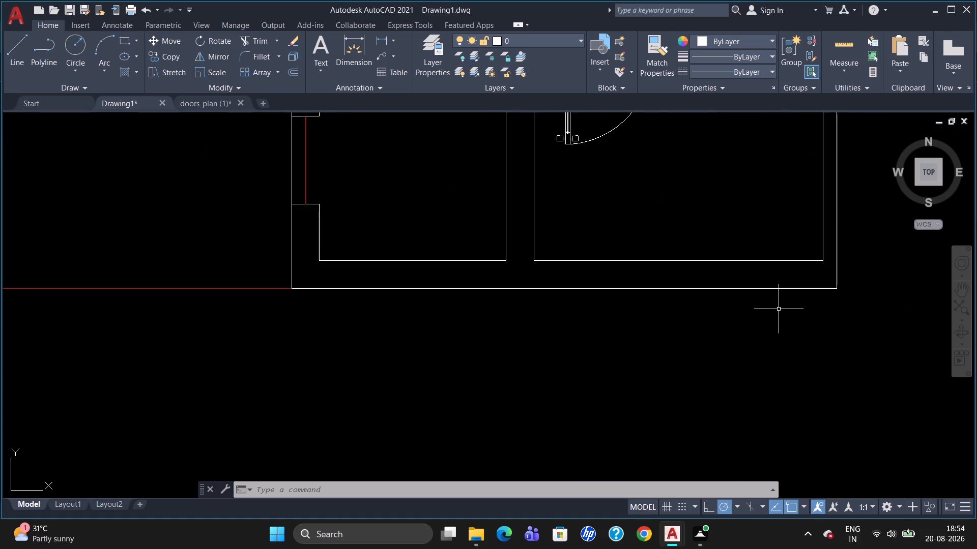
pyautogui.scroll(-1, 782, 310)
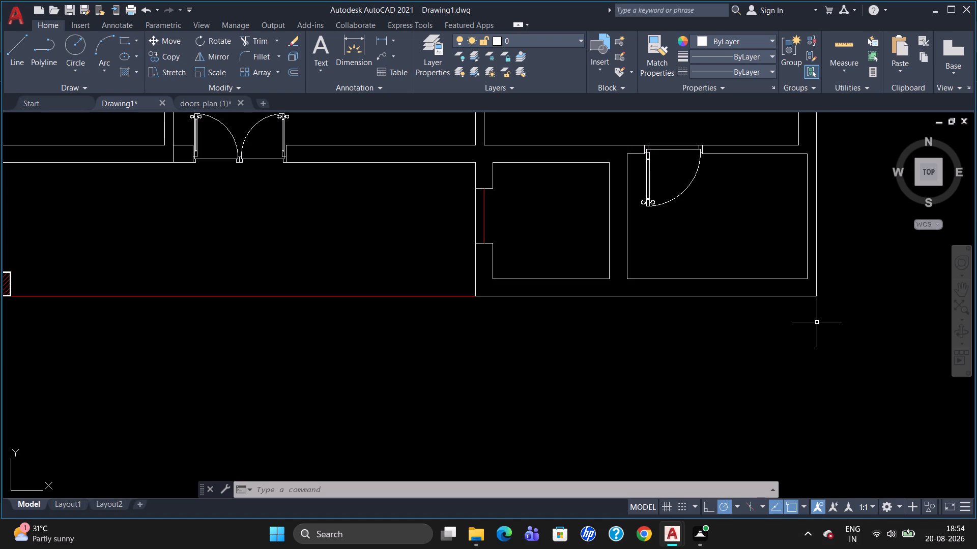
pyautogui.press('l')
pyautogui.press('Return')
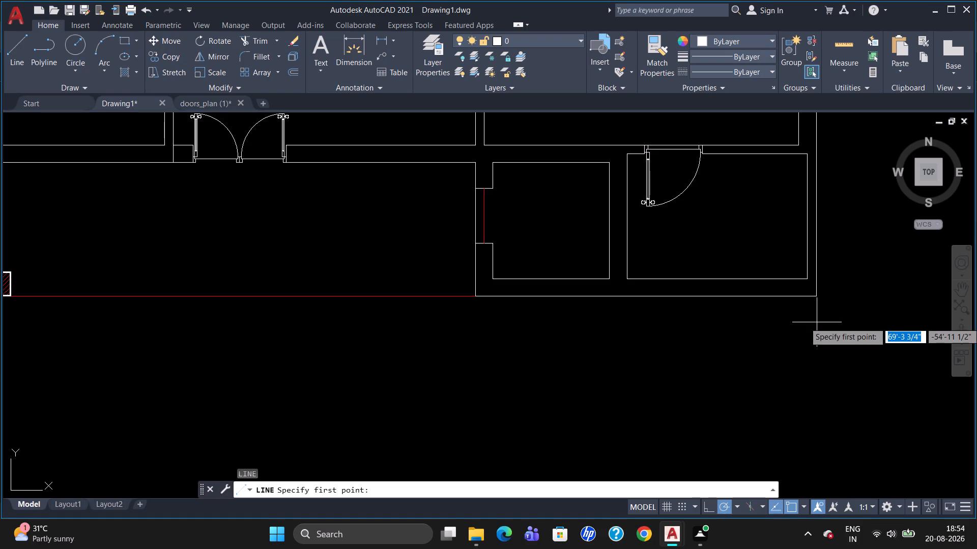
pyautogui.click(817, 296)
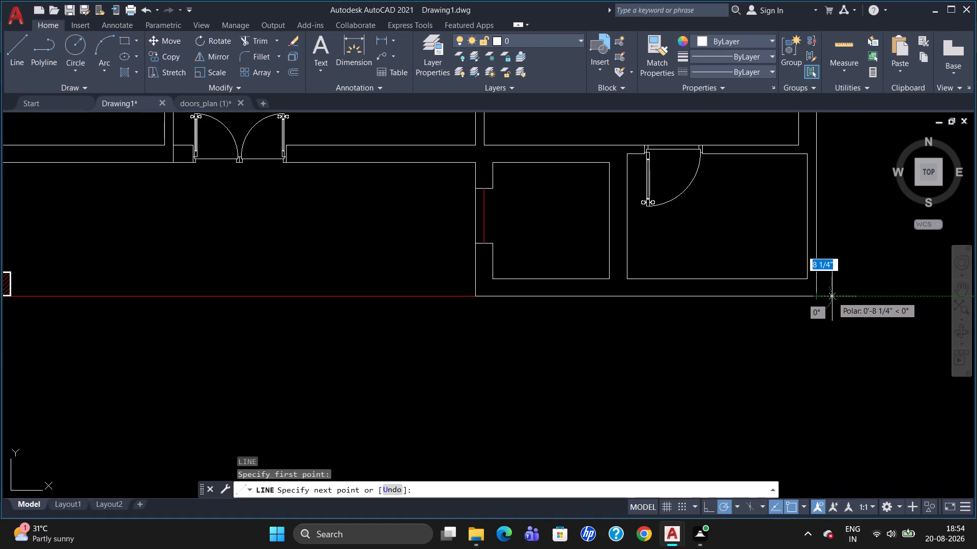
pyautogui.click(831, 296)
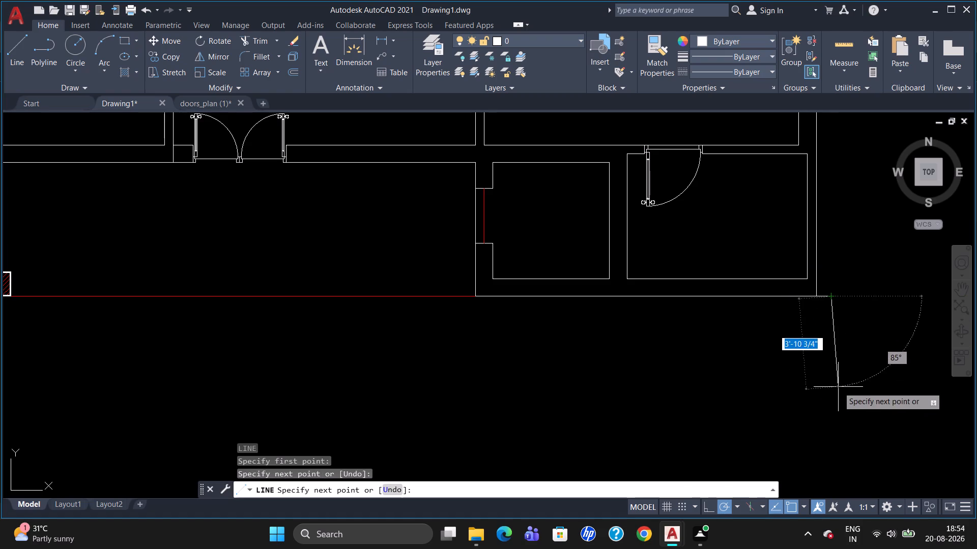
pyautogui.write("7'")
pyautogui.write('10"')
pyautogui.press('Return')
pyautogui.press('Return')
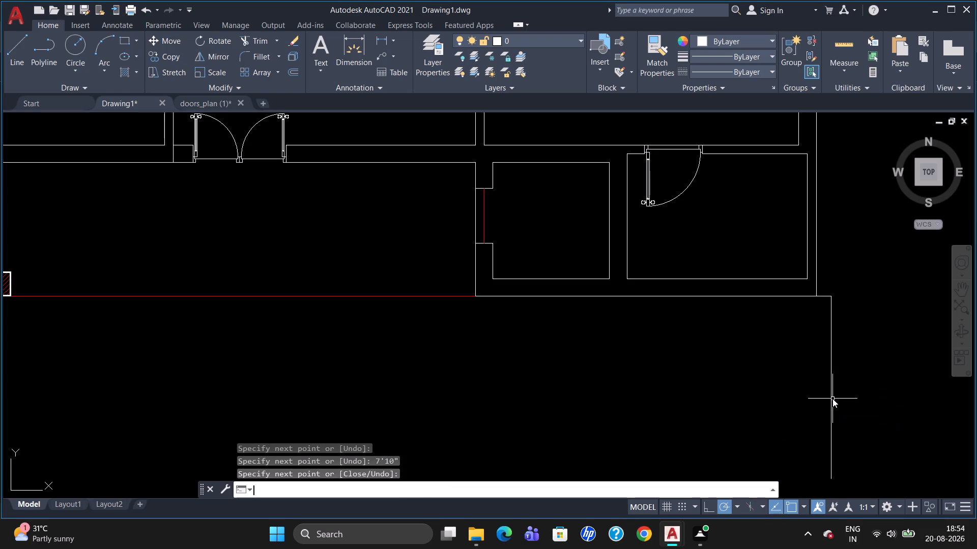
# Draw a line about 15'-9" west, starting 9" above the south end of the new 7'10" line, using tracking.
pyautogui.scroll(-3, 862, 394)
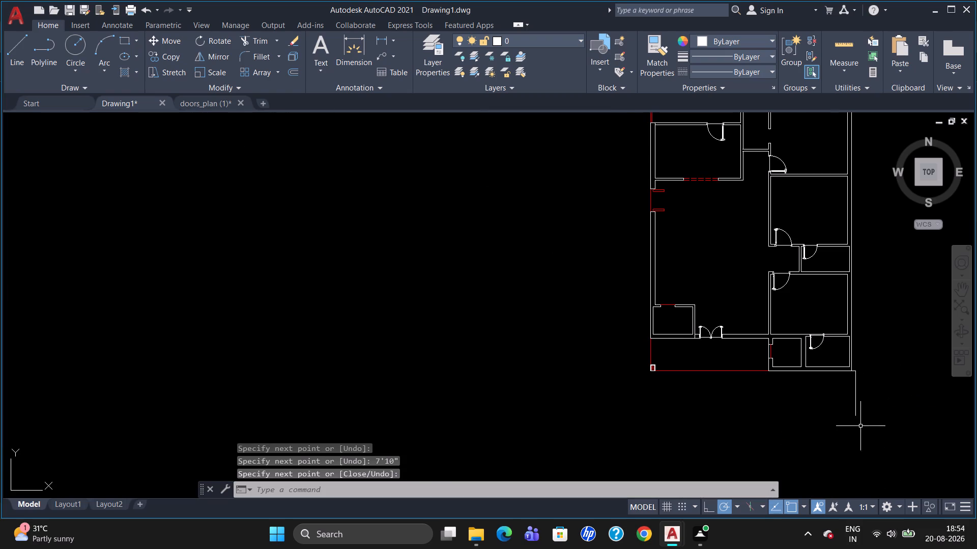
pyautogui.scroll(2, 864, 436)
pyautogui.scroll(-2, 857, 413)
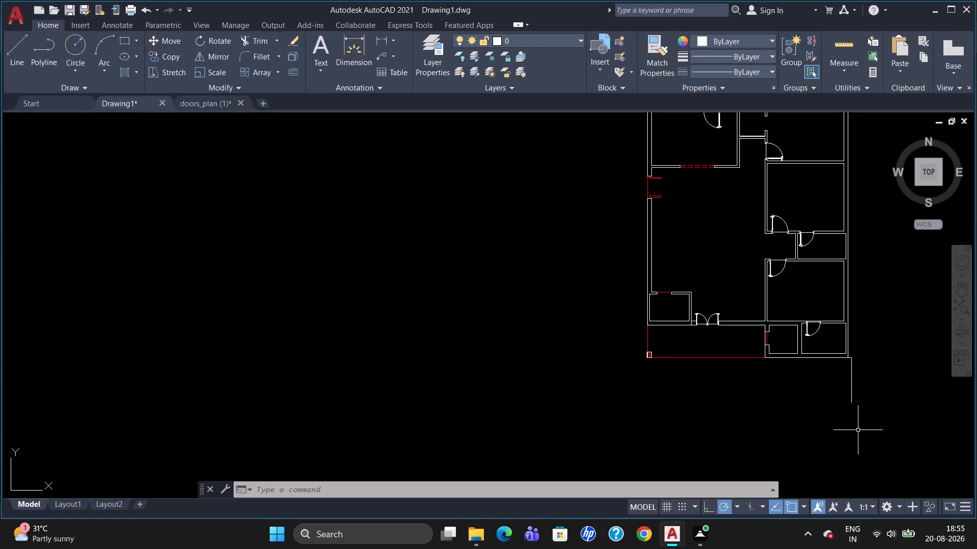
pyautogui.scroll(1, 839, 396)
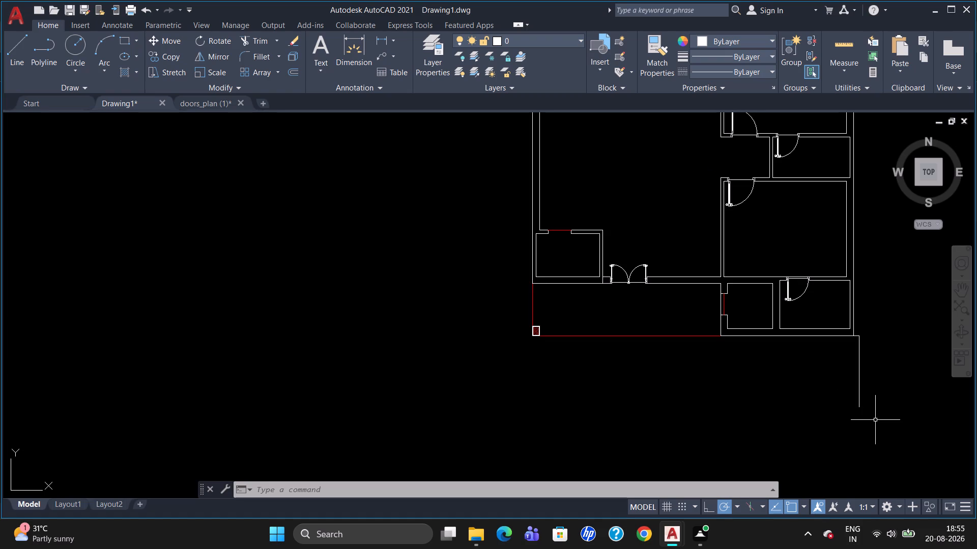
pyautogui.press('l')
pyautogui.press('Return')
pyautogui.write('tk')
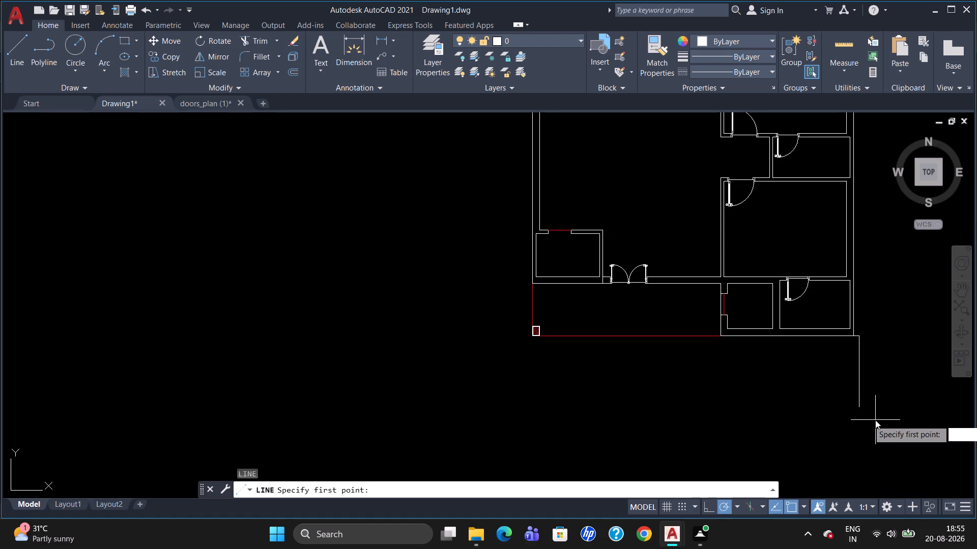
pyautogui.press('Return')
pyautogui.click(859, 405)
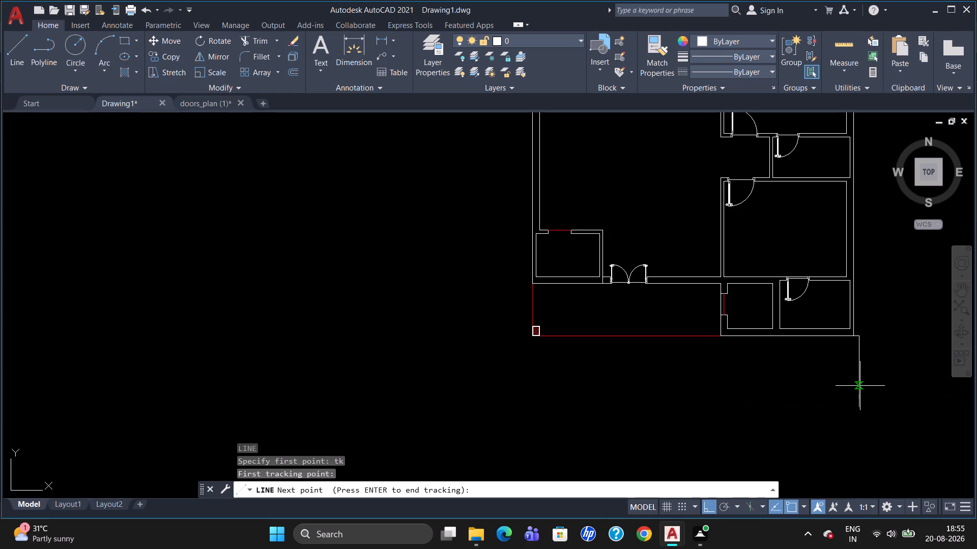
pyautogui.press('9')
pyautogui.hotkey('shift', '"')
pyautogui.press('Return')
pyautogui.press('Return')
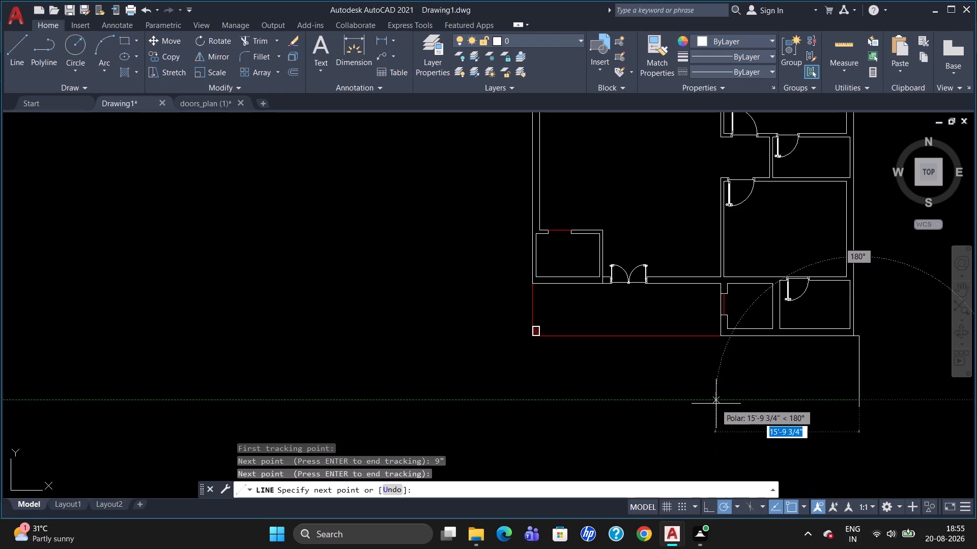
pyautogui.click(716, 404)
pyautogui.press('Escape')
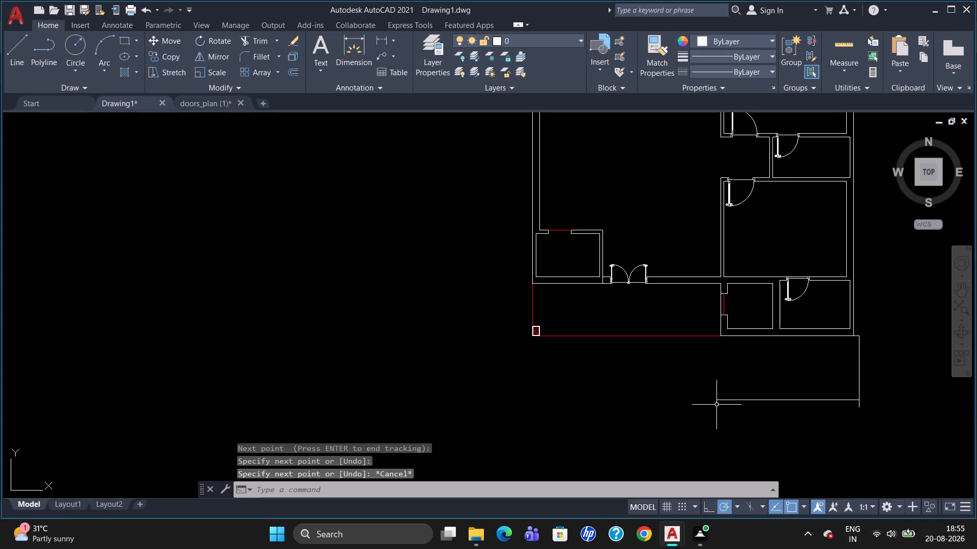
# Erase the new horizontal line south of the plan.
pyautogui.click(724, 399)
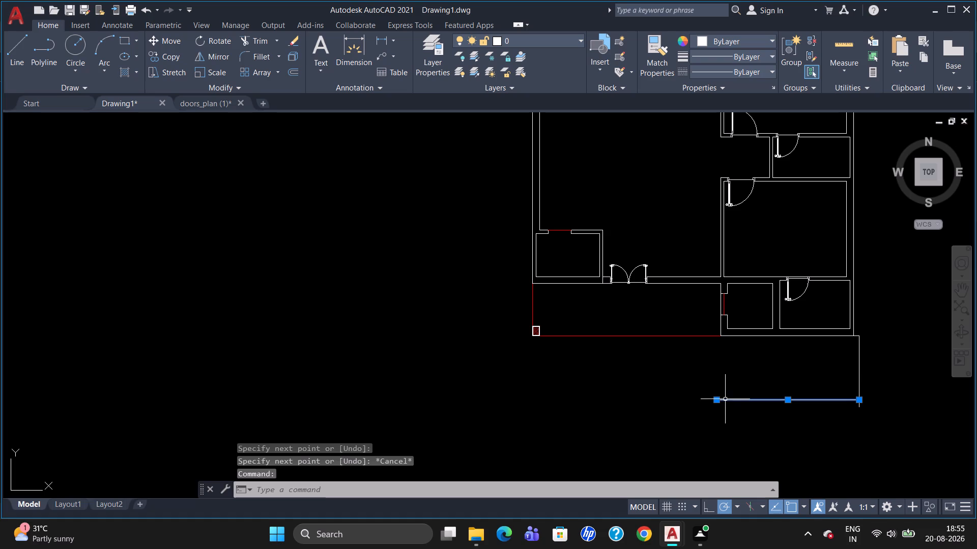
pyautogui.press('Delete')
# Draw a shorter horizontal line running west from a point tracked 9" above the south end of the 7'10" line.
pyautogui.scroll(2, 879, 394)
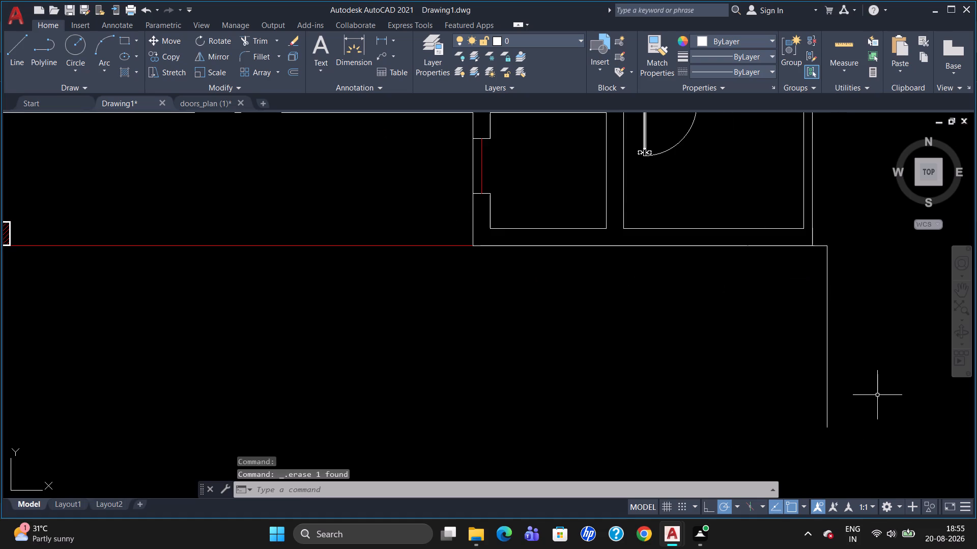
pyautogui.scroll(-1, 872, 365)
pyautogui.press('l')
pyautogui.press('Return')
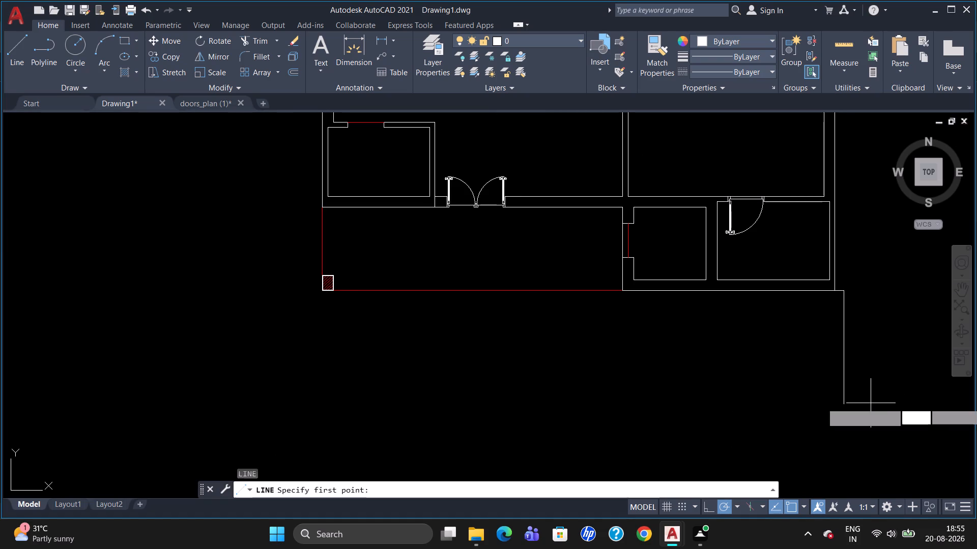
pyautogui.write('tj')
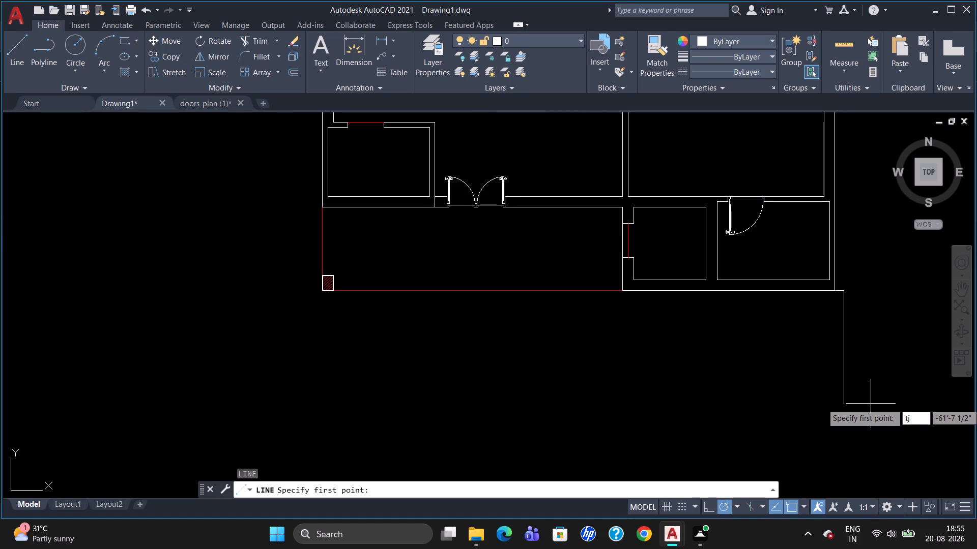
pyautogui.press('BackSpace')
pyautogui.press('k')
pyautogui.press('Return')
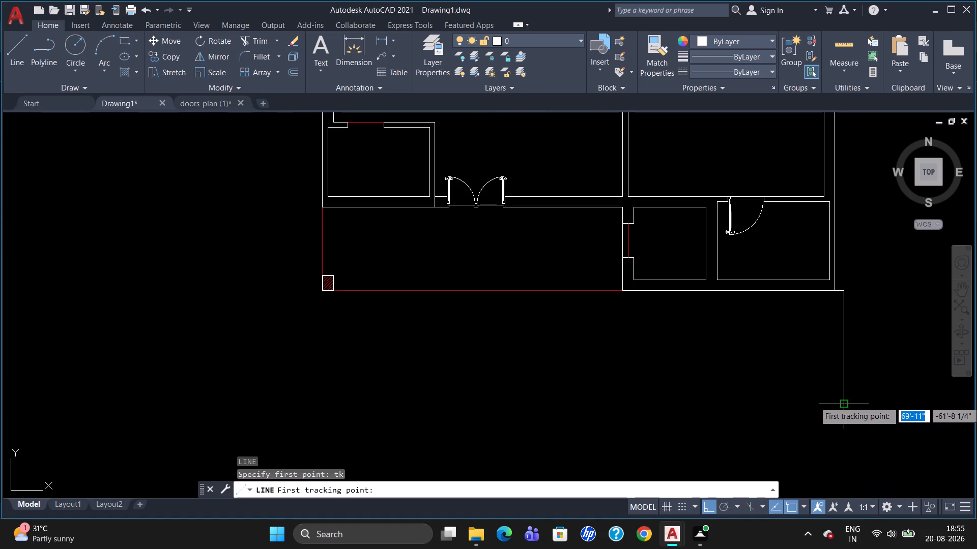
pyautogui.click(845, 402)
pyautogui.write('9"')
pyautogui.press('Return')
pyautogui.press('Return')
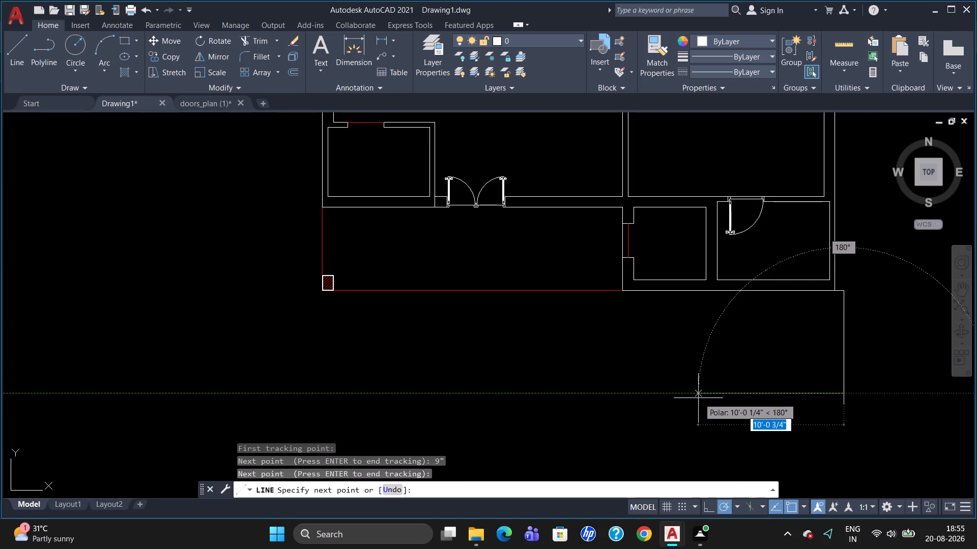
pyautogui.click(682, 394)
pyautogui.press('Escape')
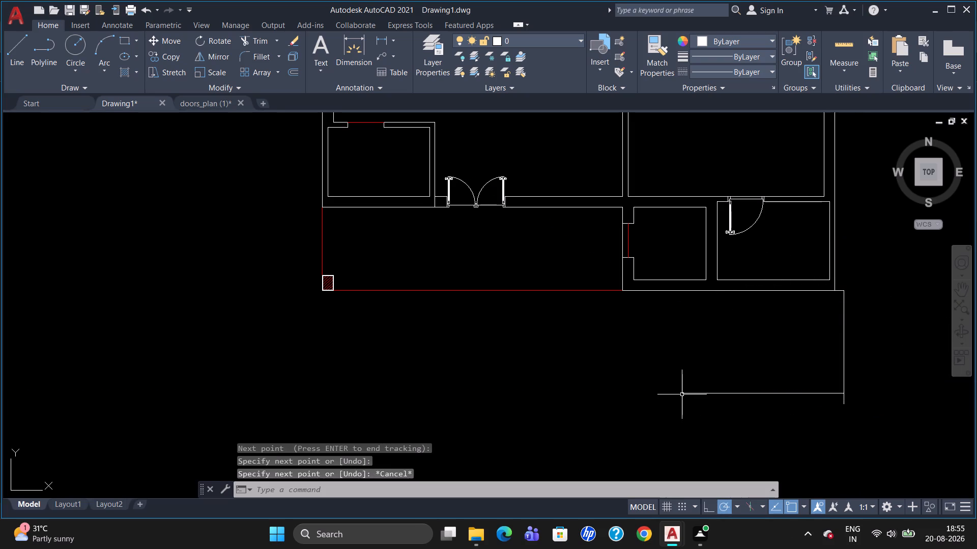
# Trim the end of the 7'10" vertical line that projects south of the new horizontal line.
pyautogui.scroll(-1, 857, 413)
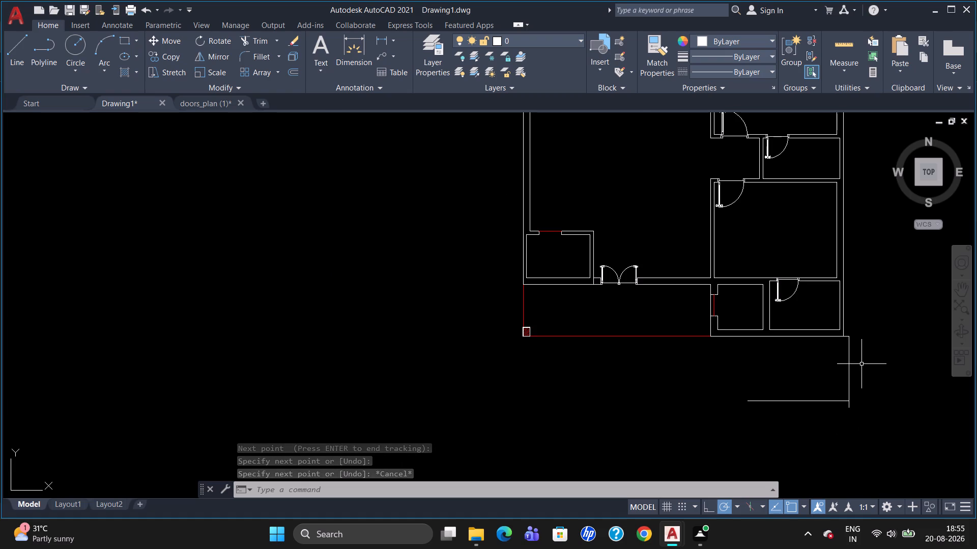
pyautogui.scroll(1, 863, 363)
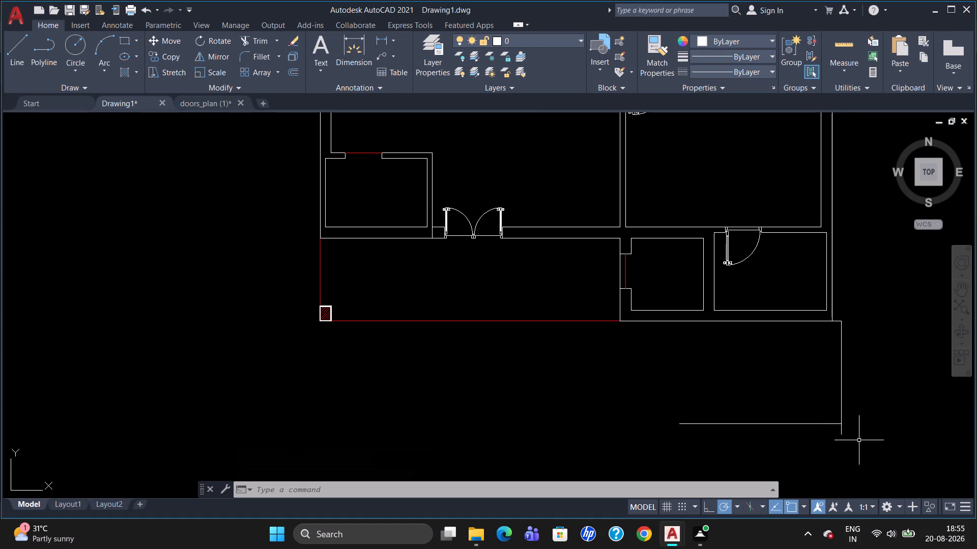
pyautogui.write('tr')
pyautogui.press('Return')
pyautogui.press('Return')
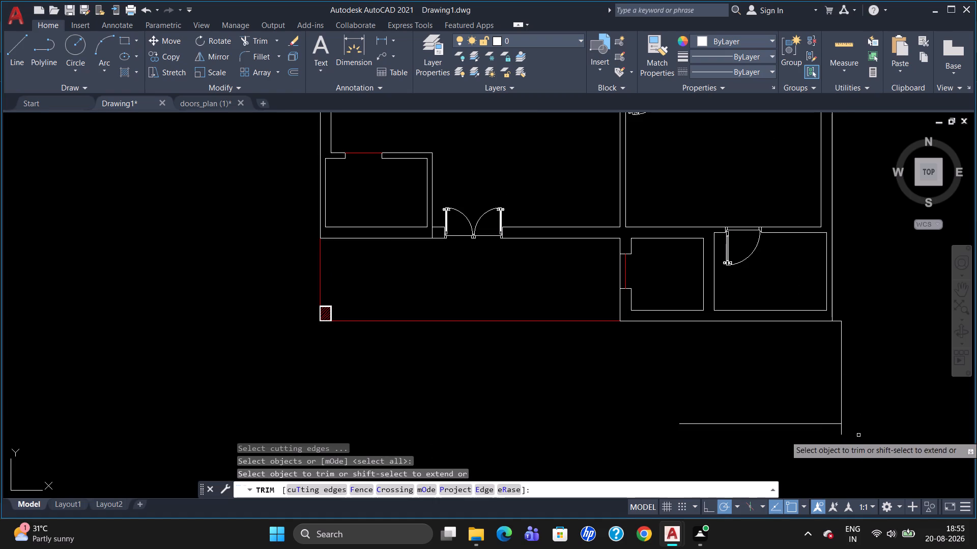
pyautogui.click(841, 432)
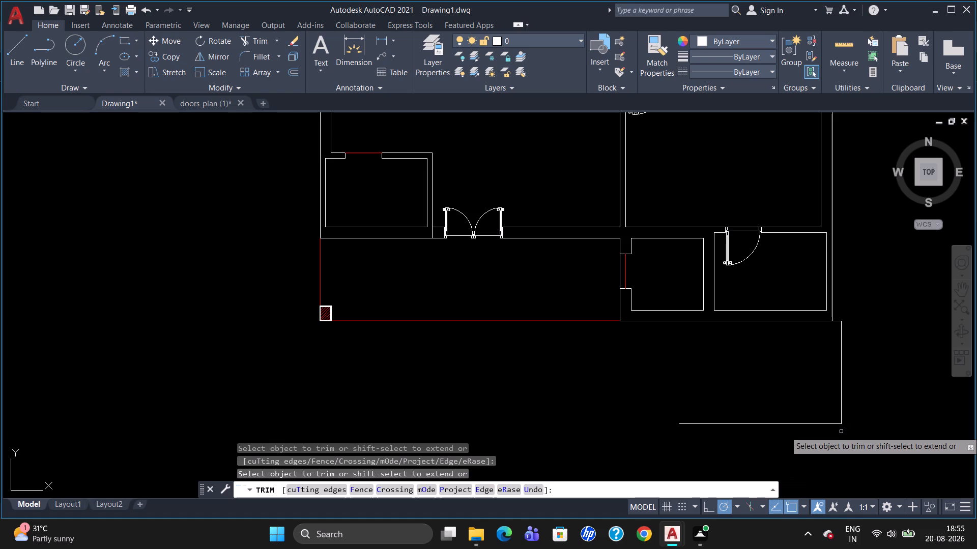
pyautogui.press('Escape')
# Offset the vertical line outside the plan's southeast corner 3' to the west.
pyautogui.scroll(-1, 851, 424)
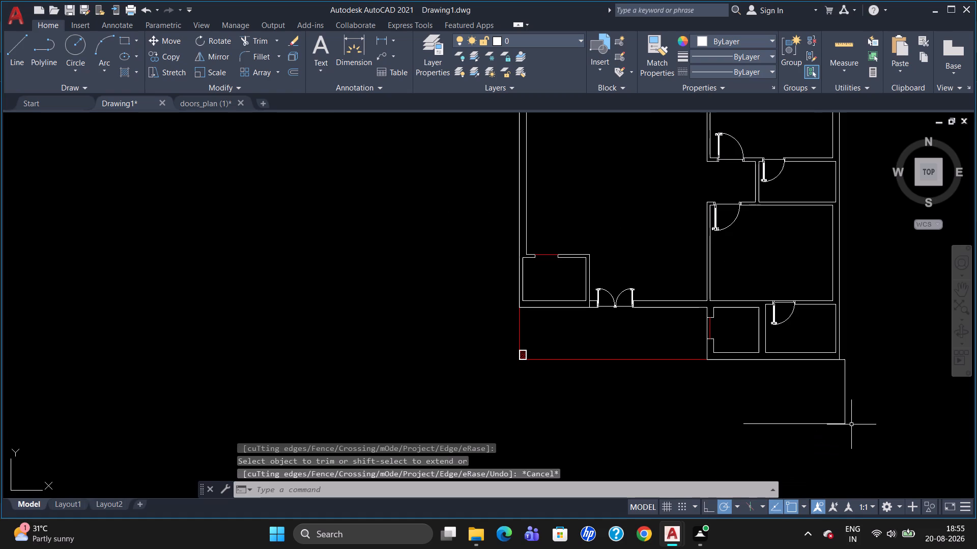
pyautogui.scroll(-2, 854, 422)
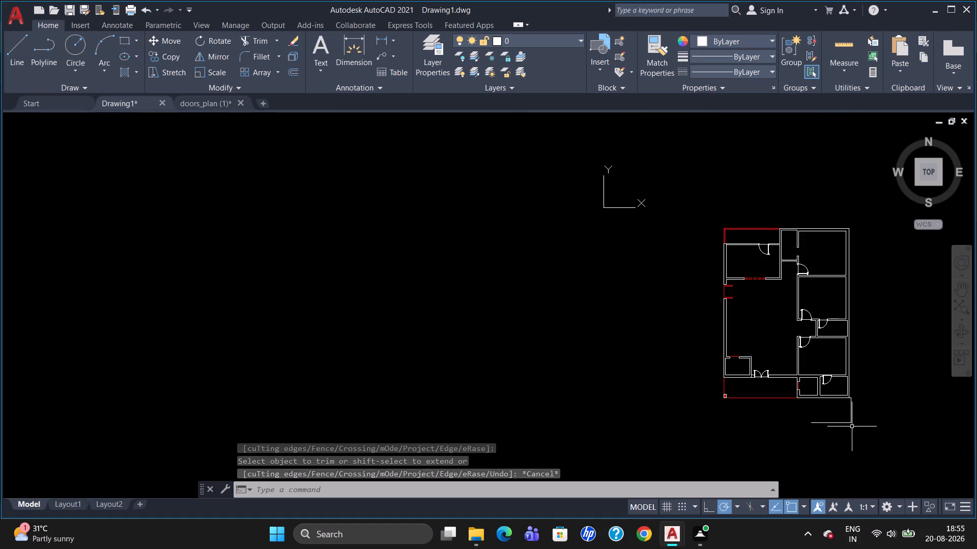
pyautogui.scroll(4, 853, 442)
pyautogui.scroll(-3, 803, 410)
pyautogui.scroll(2, 831, 409)
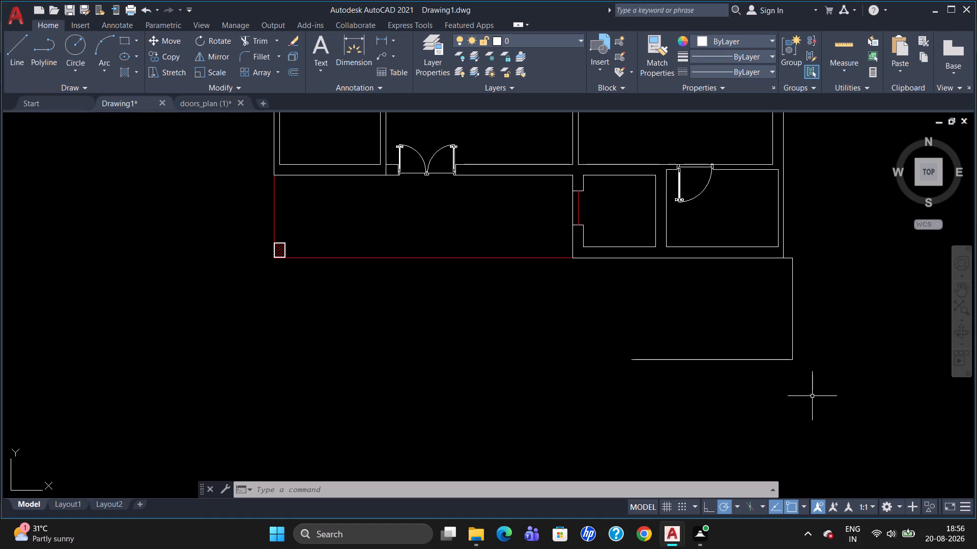
pyautogui.press('o')
pyautogui.press('Return')
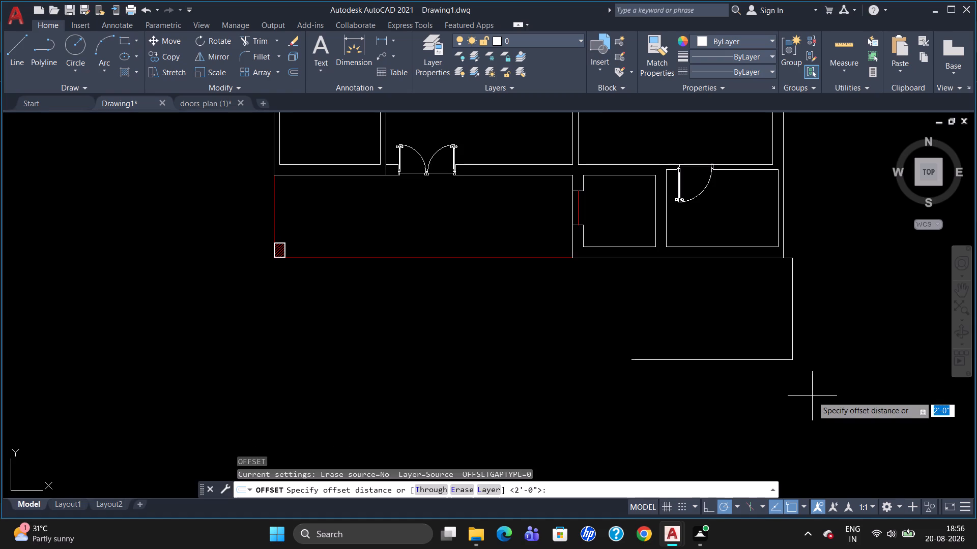
pyautogui.write("3'")
pyautogui.press('Return')
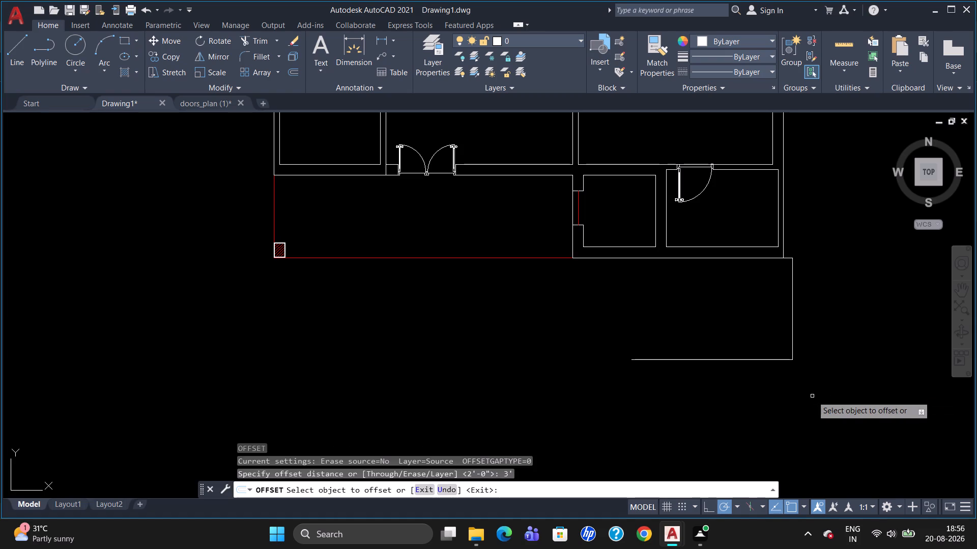
pyautogui.click(793, 331)
pyautogui.click(755, 334)
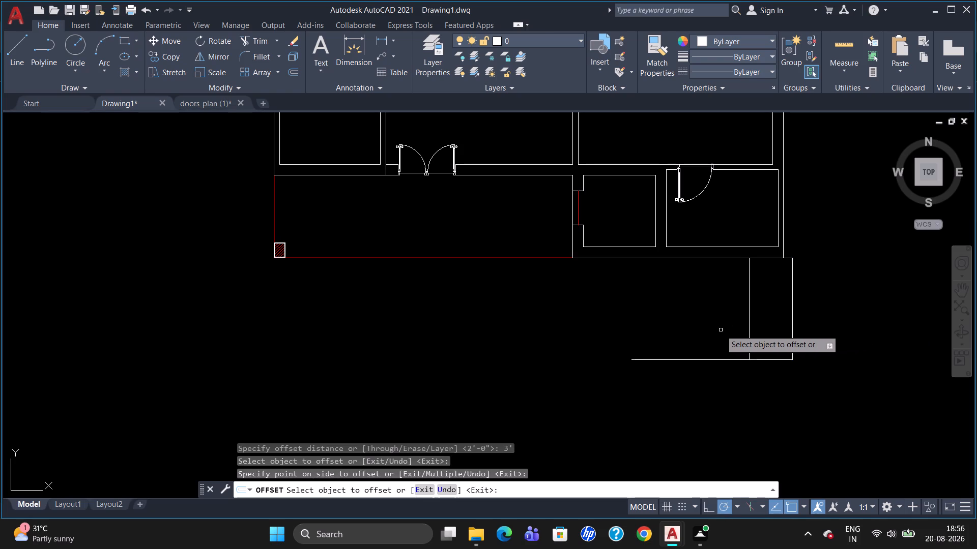
# Draw a horizontal line about 7'-4 3/4" long running west from the midpoint between the two ends of the offset vertical line.
pyautogui.press('Escape')
pyautogui.press('l')
pyautogui.press('Return')
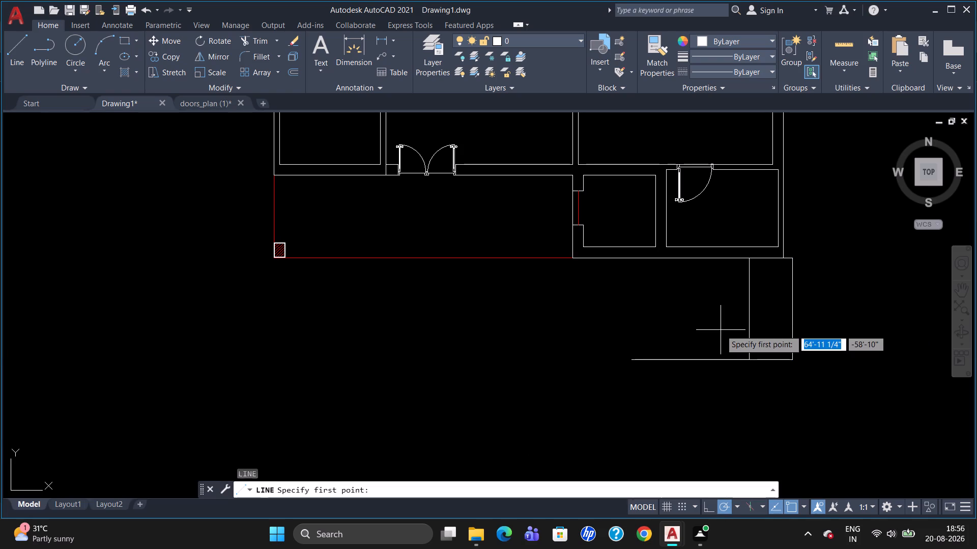
pyautogui.press('m')
pyautogui.write('2p')
pyautogui.press('Return')
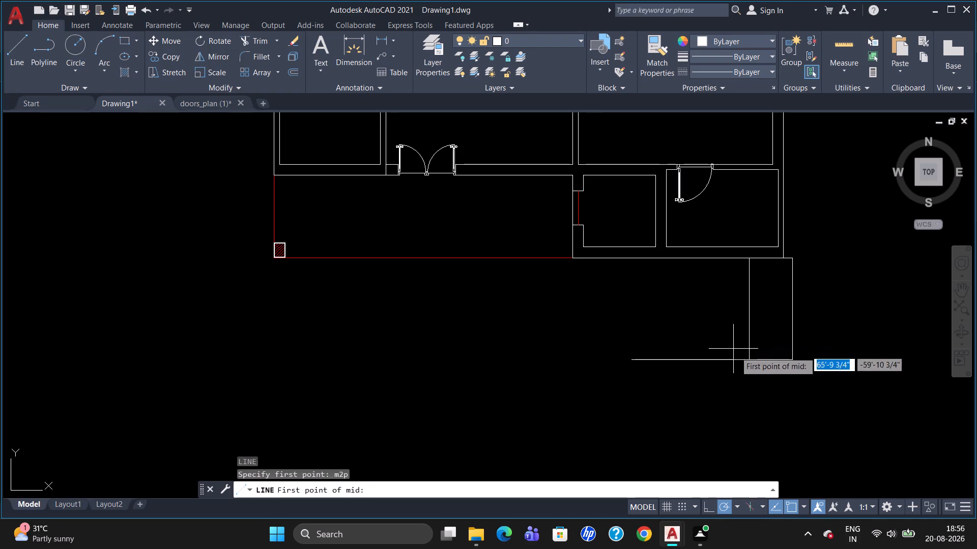
pyautogui.click(747, 359)
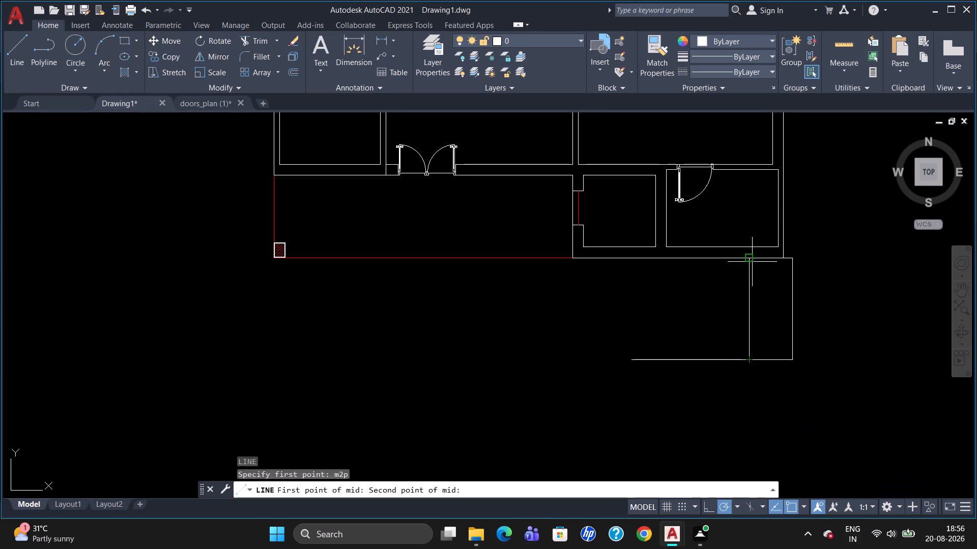
pyautogui.click(752, 260)
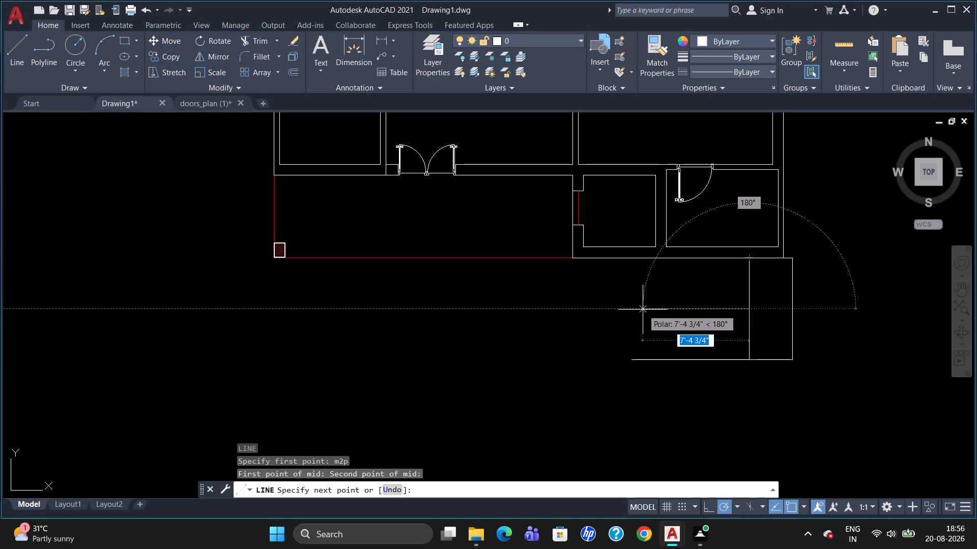
pyautogui.click(642, 307)
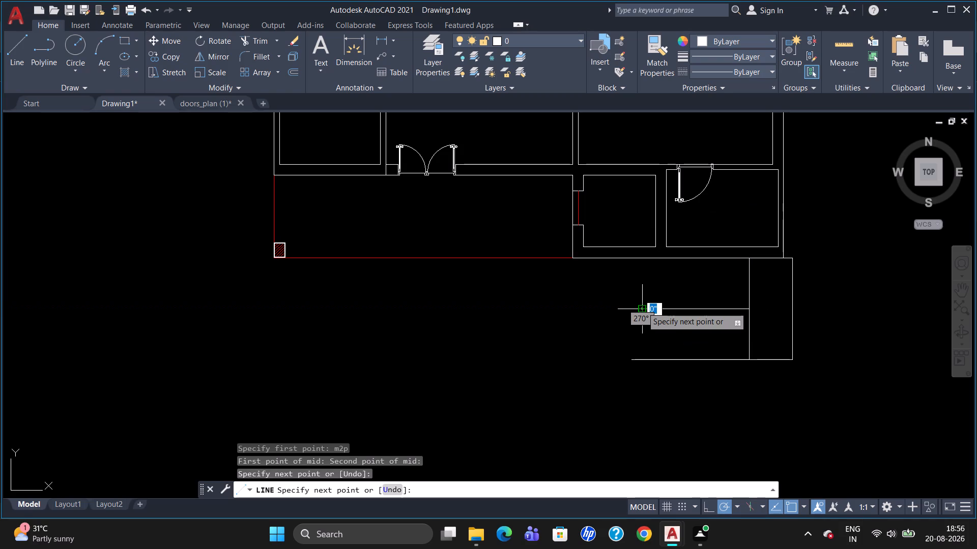
pyautogui.press('Escape')
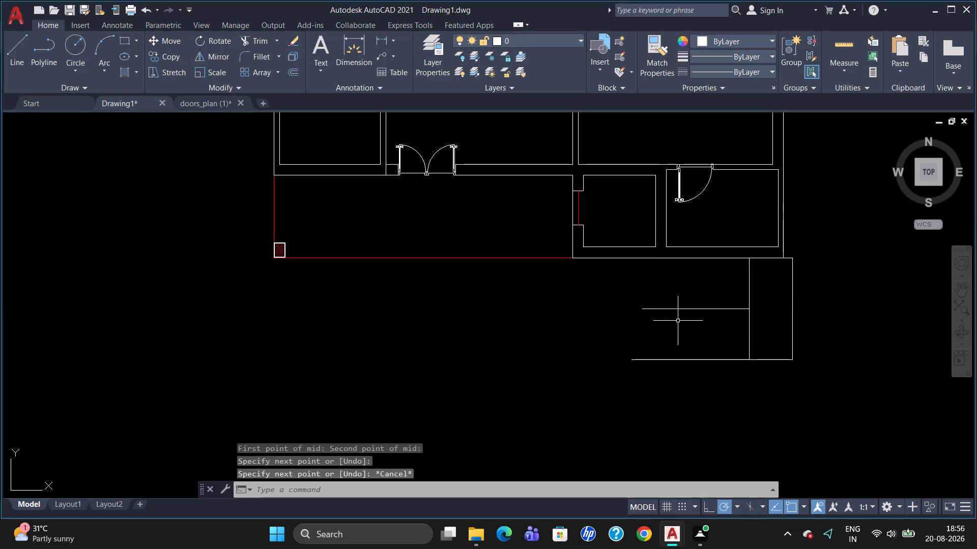
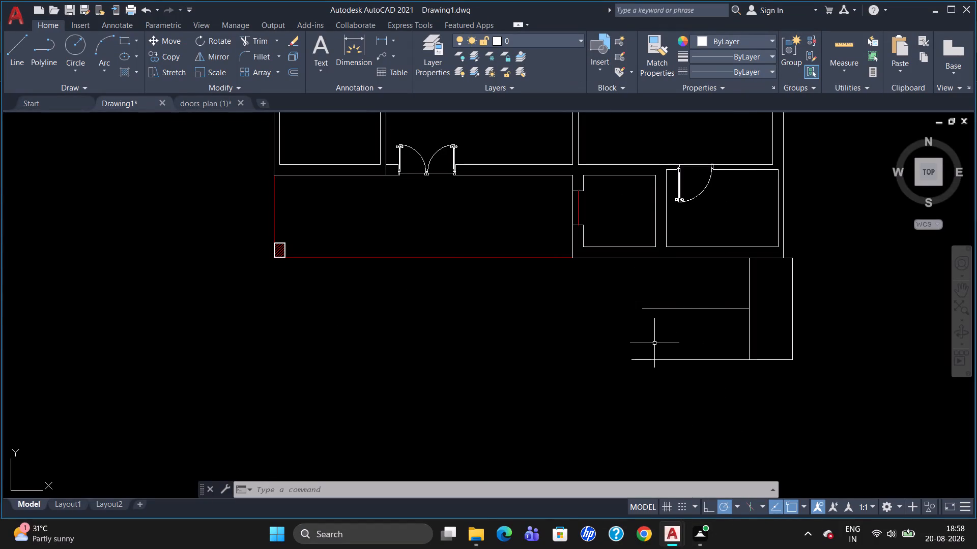
# Offset the midway horizontal line 2" to both its north and south sides.
pyautogui.press('o')
pyautogui.press('Return')
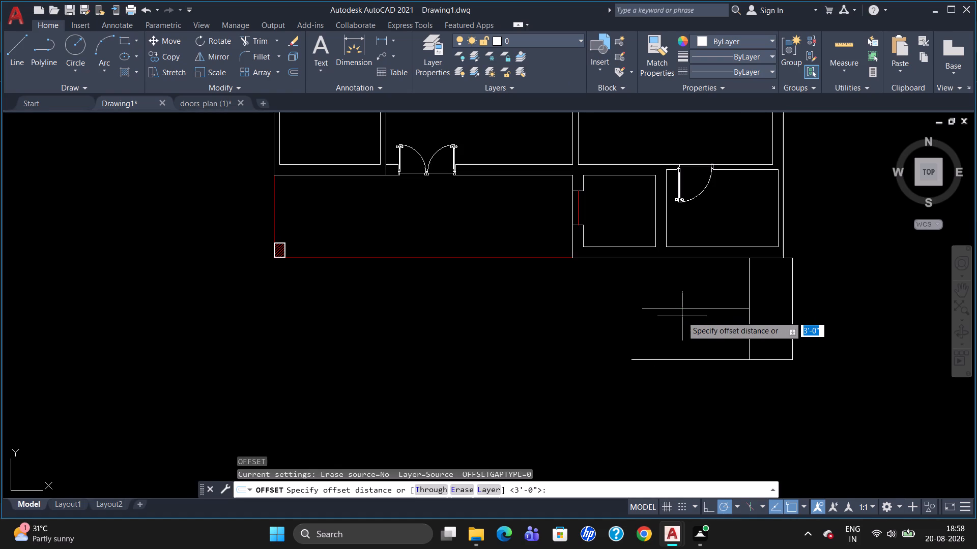
pyautogui.write('2"')
pyautogui.press('Return')
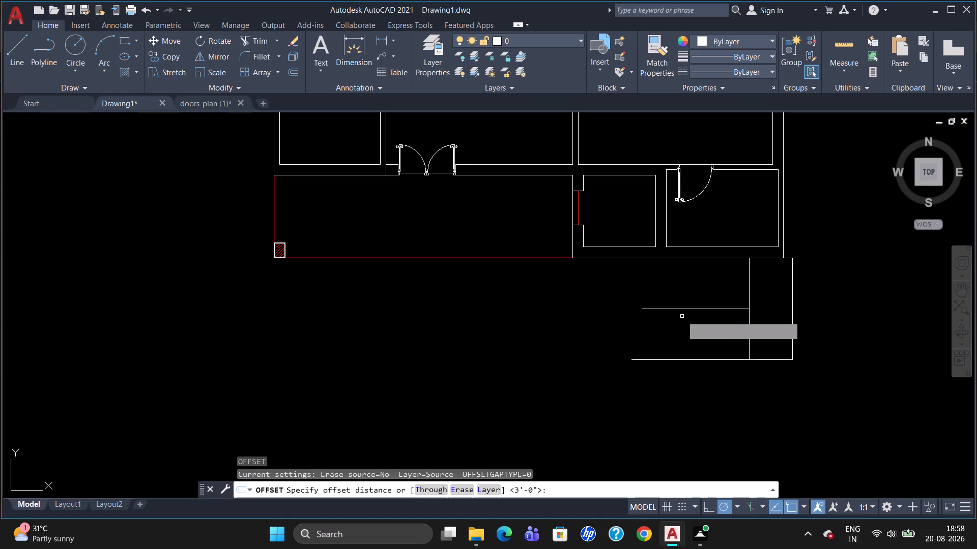
pyautogui.click(680, 309)
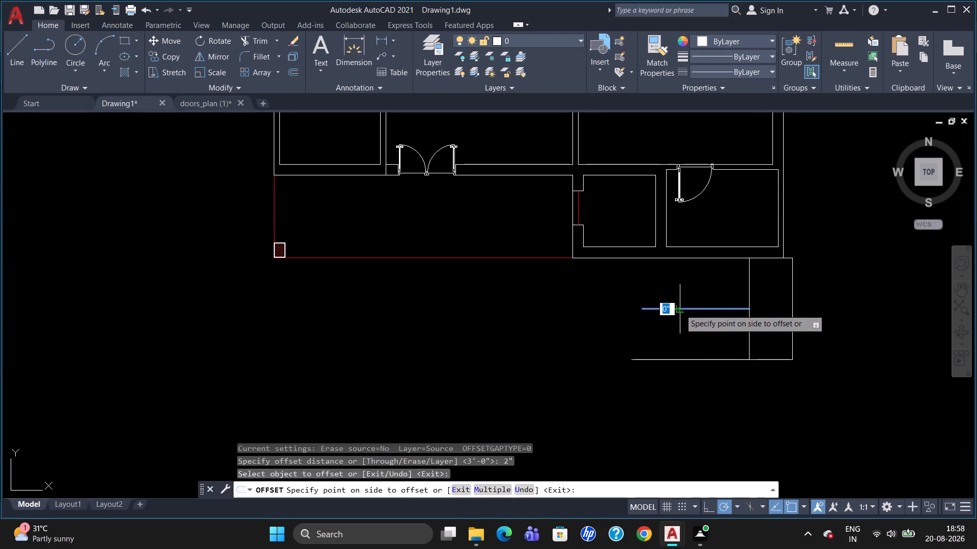
pyautogui.click(683, 300)
pyautogui.click(695, 309)
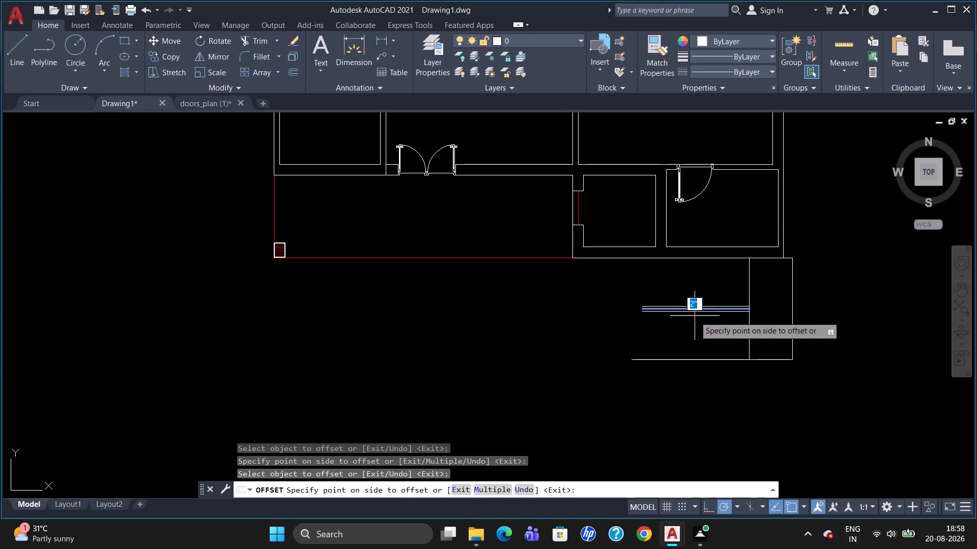
pyautogui.click(695, 317)
pyautogui.press('Escape')
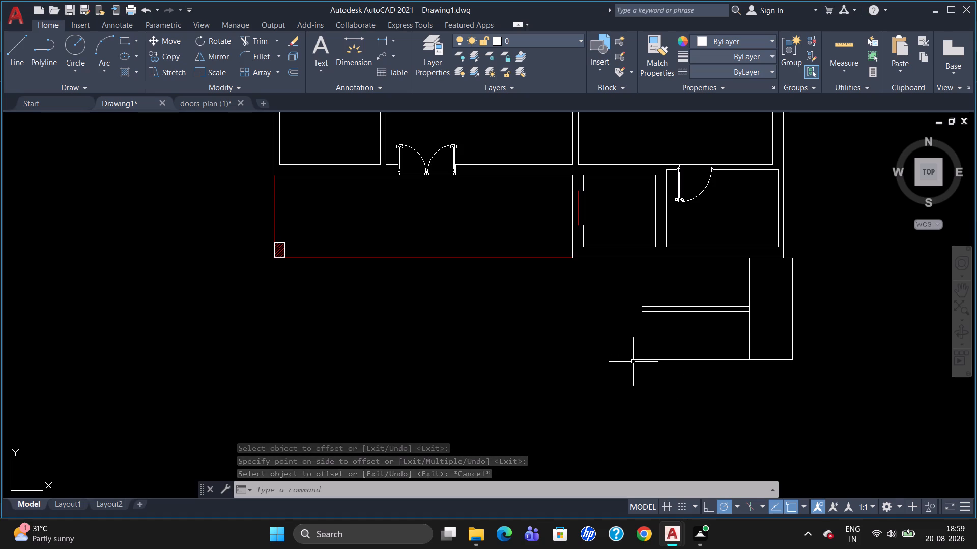
# Draw a vertical line about 7'-1" long from the west end of the southern horizontal line up to the plan's south wall line.
pyautogui.press('l')
pyautogui.press('Return')
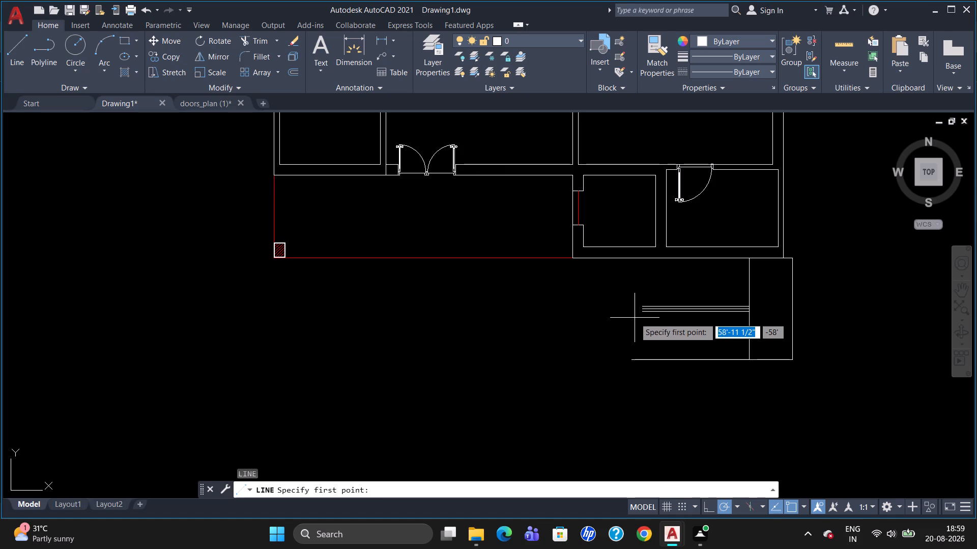
pyautogui.click(630, 359)
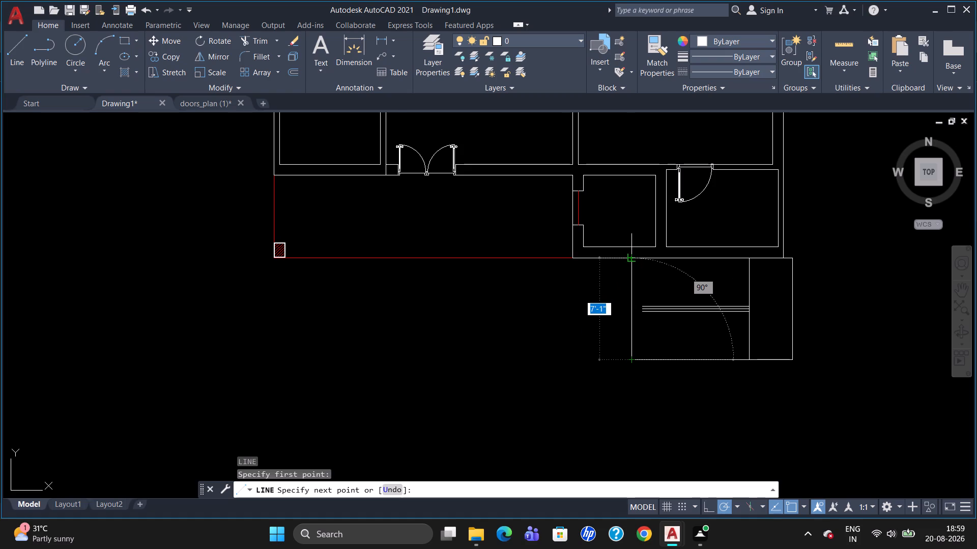
pyautogui.click(630, 259)
pyautogui.press('Escape')
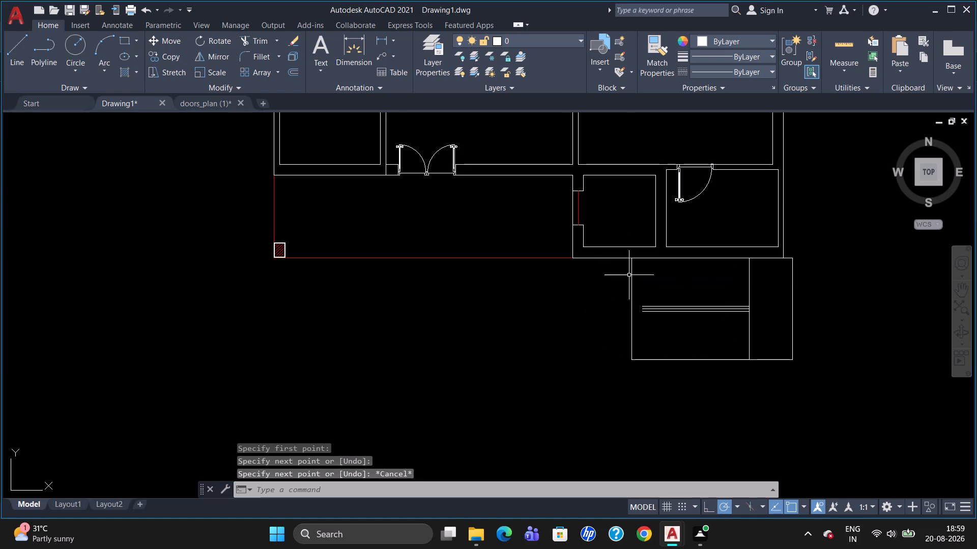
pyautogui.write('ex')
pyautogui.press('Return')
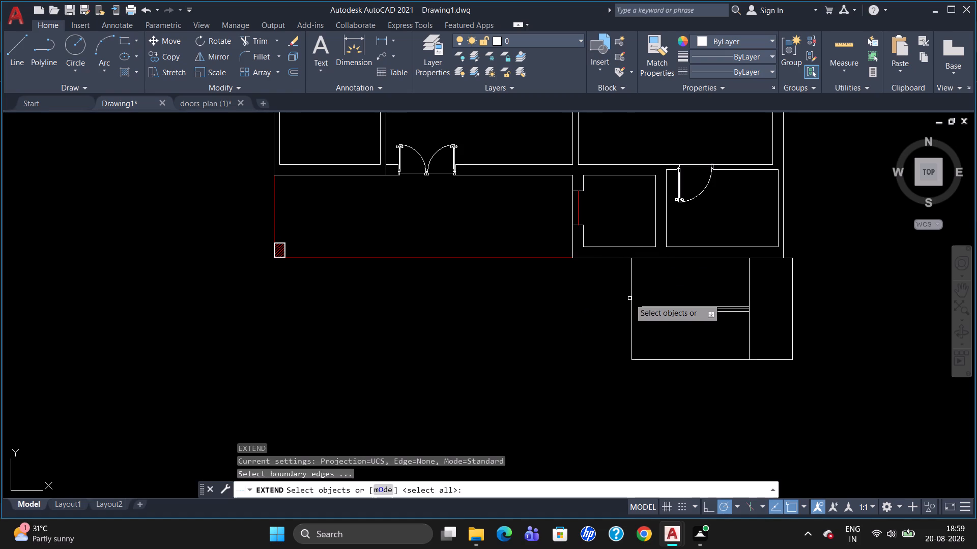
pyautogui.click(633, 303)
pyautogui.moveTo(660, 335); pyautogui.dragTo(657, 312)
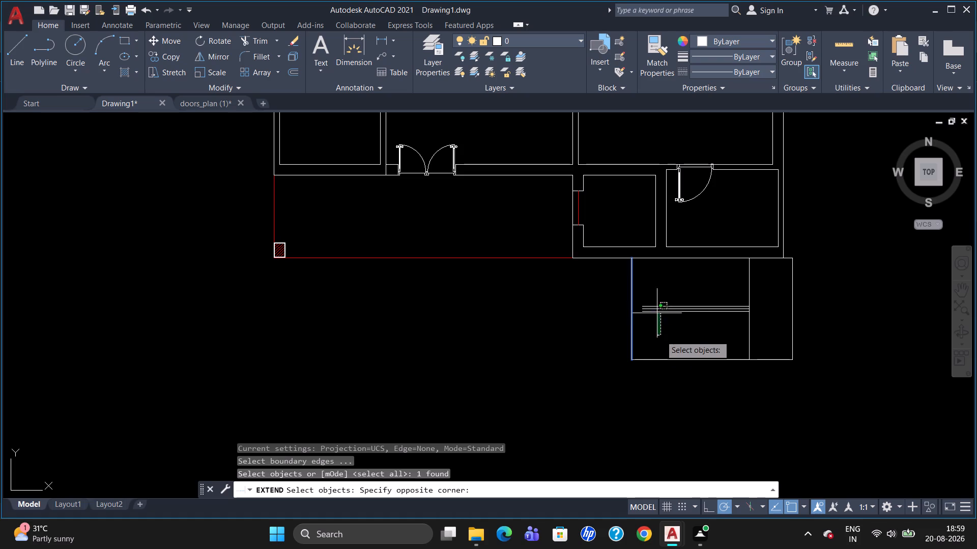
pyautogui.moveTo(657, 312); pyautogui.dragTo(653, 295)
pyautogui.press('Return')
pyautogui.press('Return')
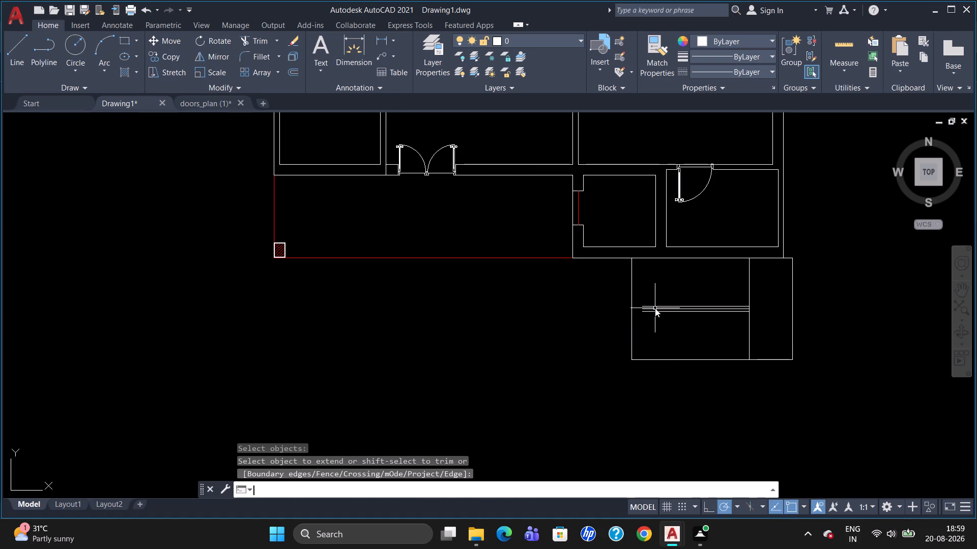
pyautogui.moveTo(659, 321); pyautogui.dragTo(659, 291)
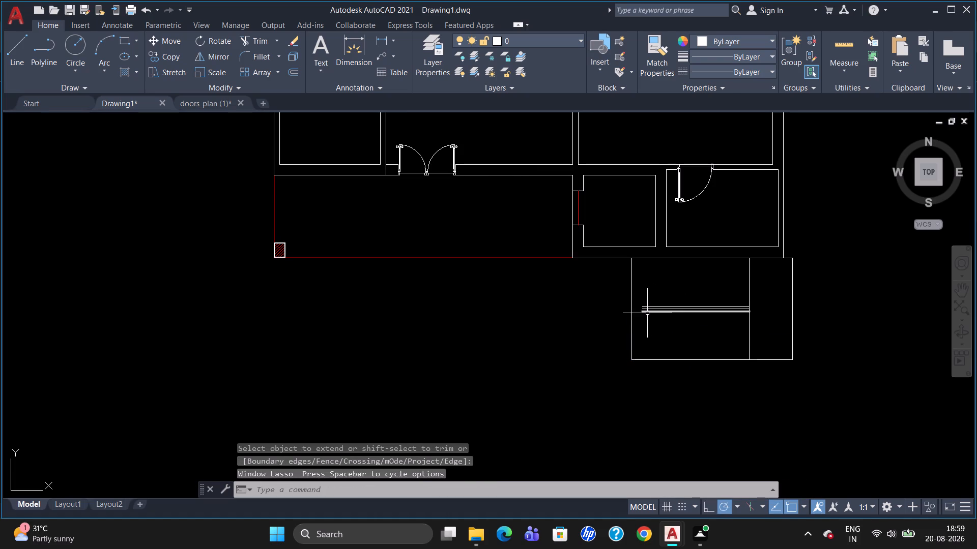
# Extend the three closely spaced middle horizontal lines west to the new vertical line.
pyautogui.write('ex')
pyautogui.press('Return')
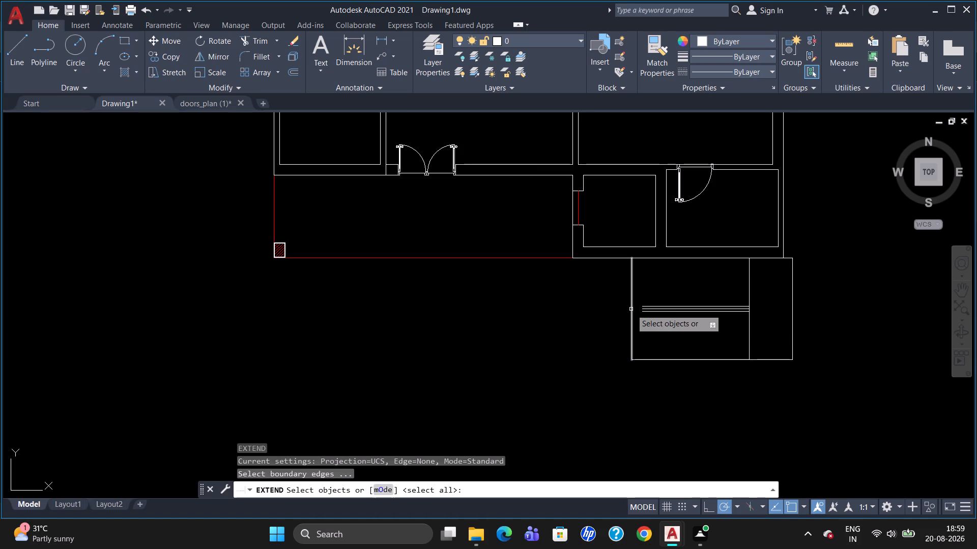
pyautogui.click(631, 309)
pyautogui.press('Return')
pyautogui.moveTo(668, 337); pyautogui.dragTo(665, 282)
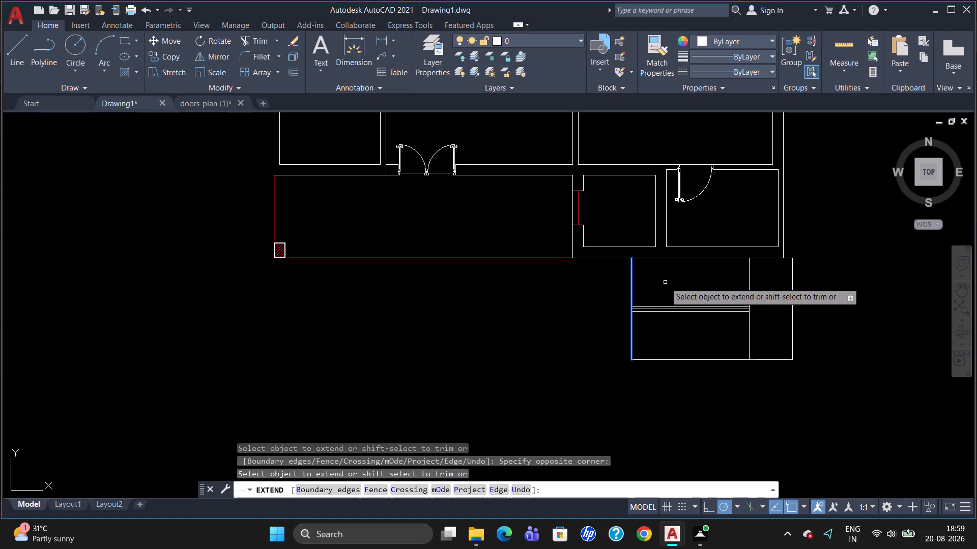
pyautogui.click(665, 282)
pyautogui.press('Escape')
# Copy the inner vertical line as an array of 10 items, fitted from the middle line's east end to the western vertical line.
pyautogui.scroll(-1, 777, 302)
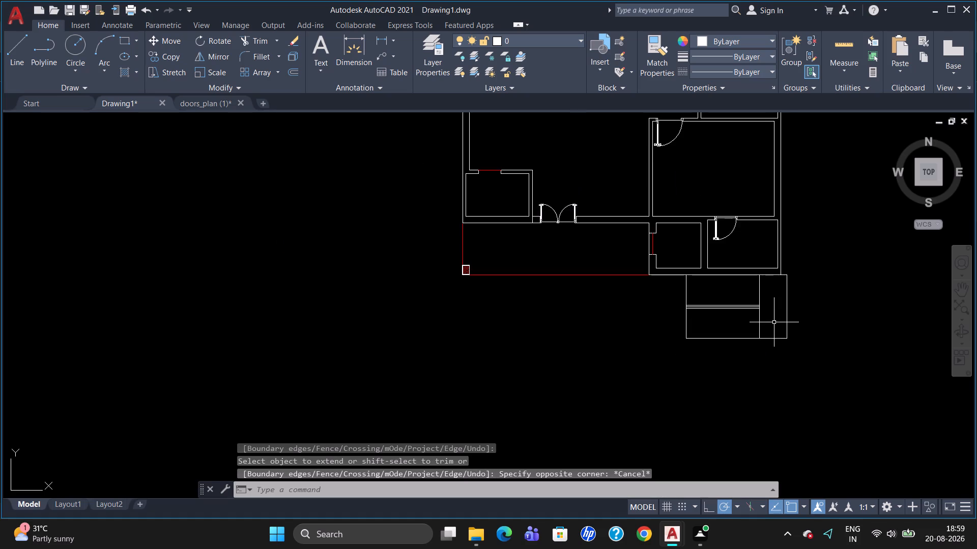
pyautogui.scroll(2, 774, 322)
pyautogui.click(736, 266)
pyautogui.write('co')
pyautogui.press('Return')
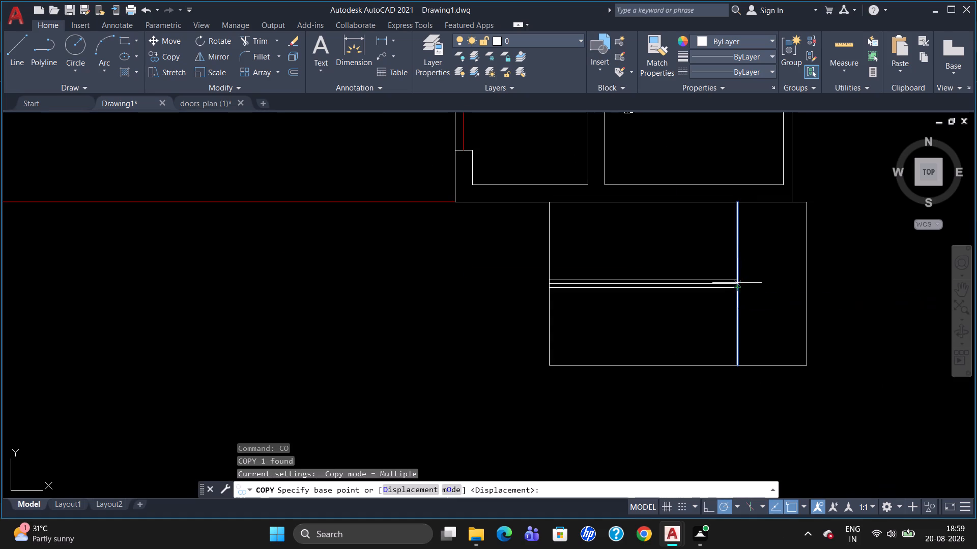
pyautogui.click(737, 283)
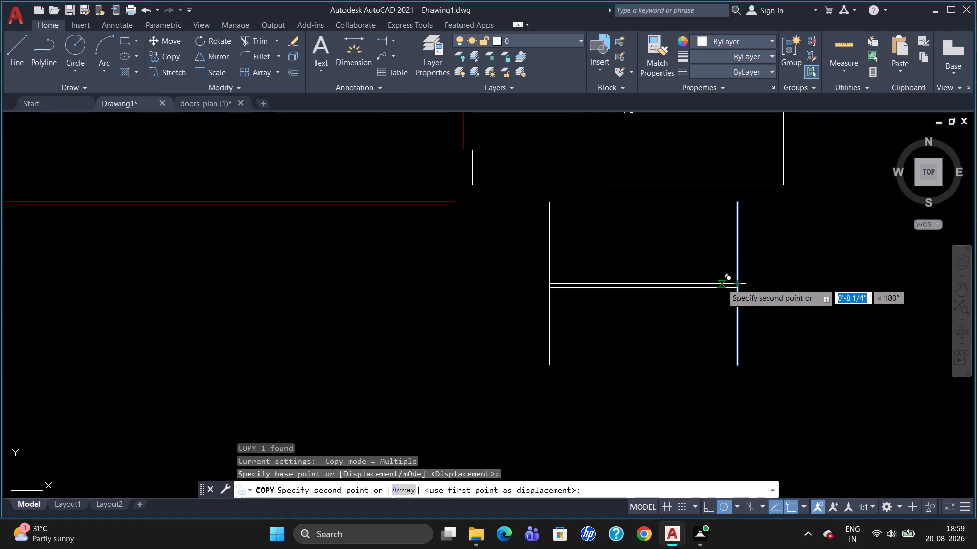
pyautogui.click(399, 493)
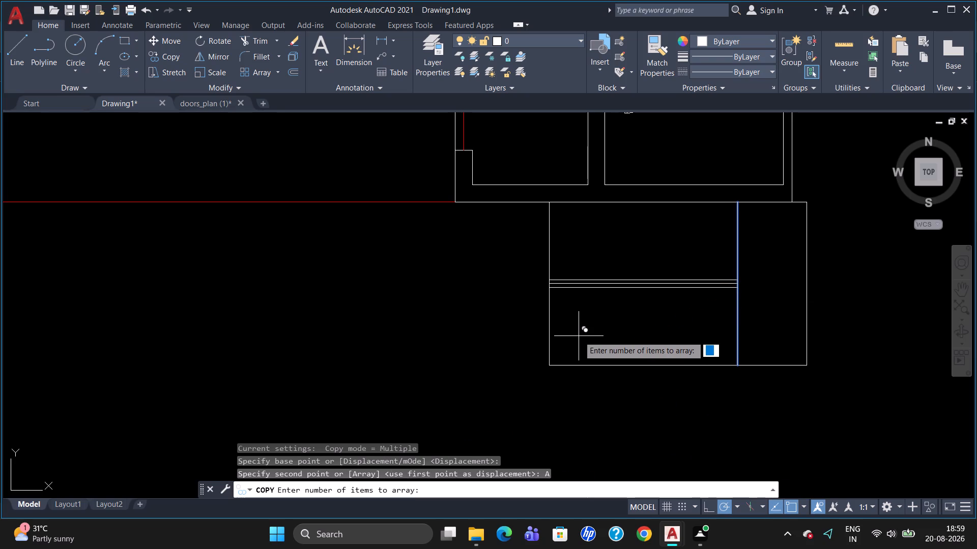
pyautogui.write('10')
pyautogui.press('Return')
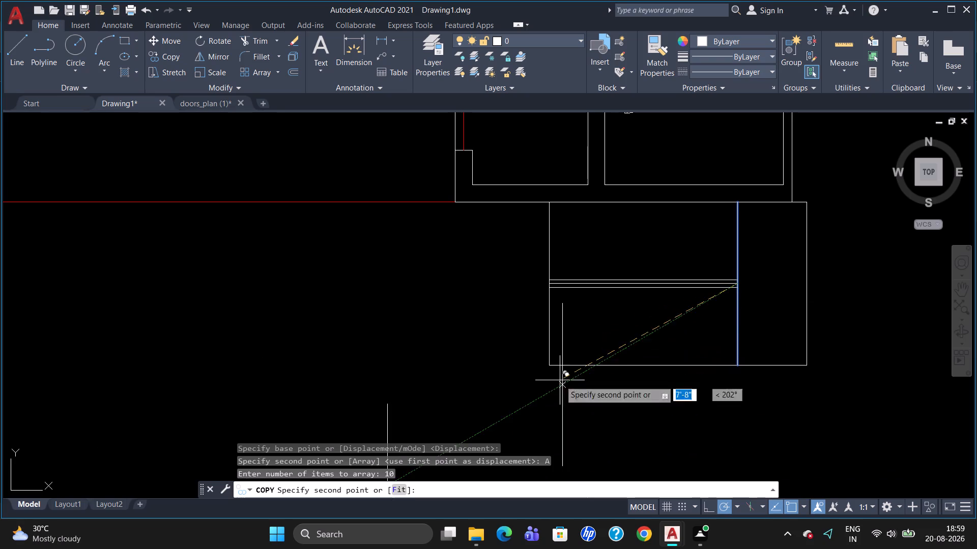
pyautogui.click(395, 486)
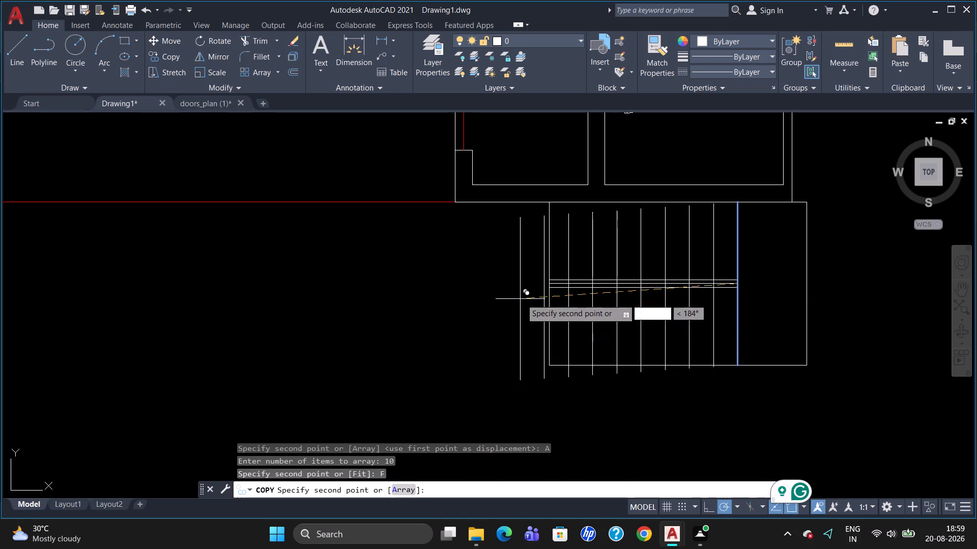
pyautogui.click(551, 283)
pyautogui.press('Escape')
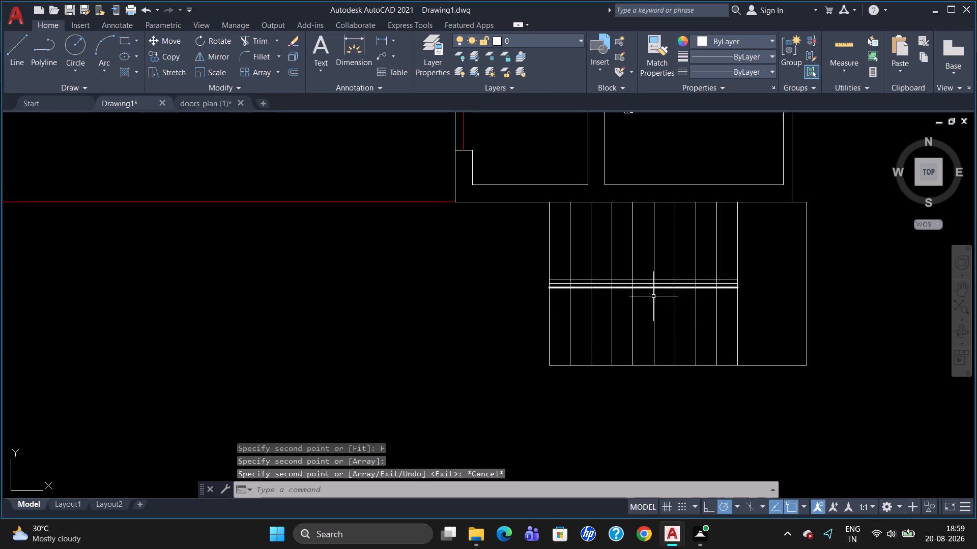
# Offset the south, east and north boundary lines of the stair area 2" outward.
pyautogui.scroll(1, 738, 320)
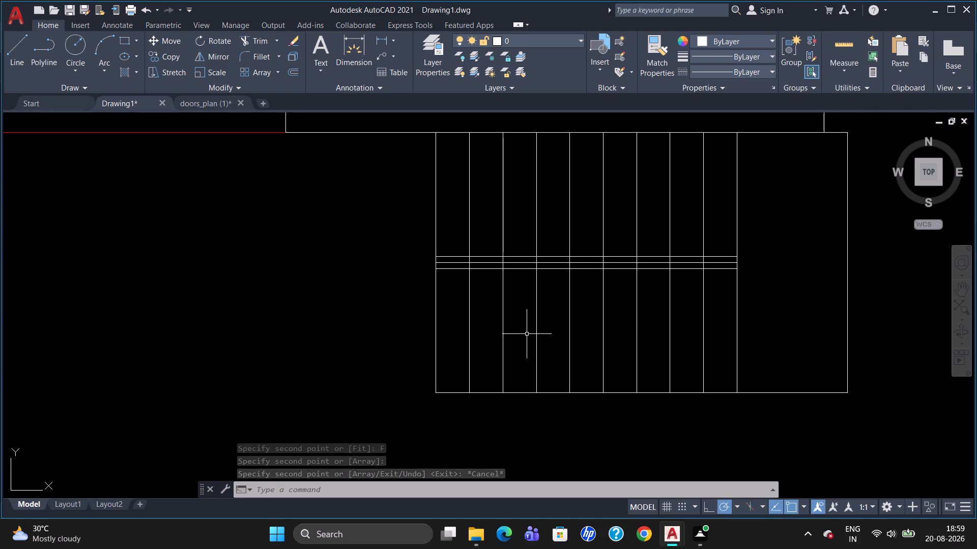
pyautogui.scroll(-1, 777, 243)
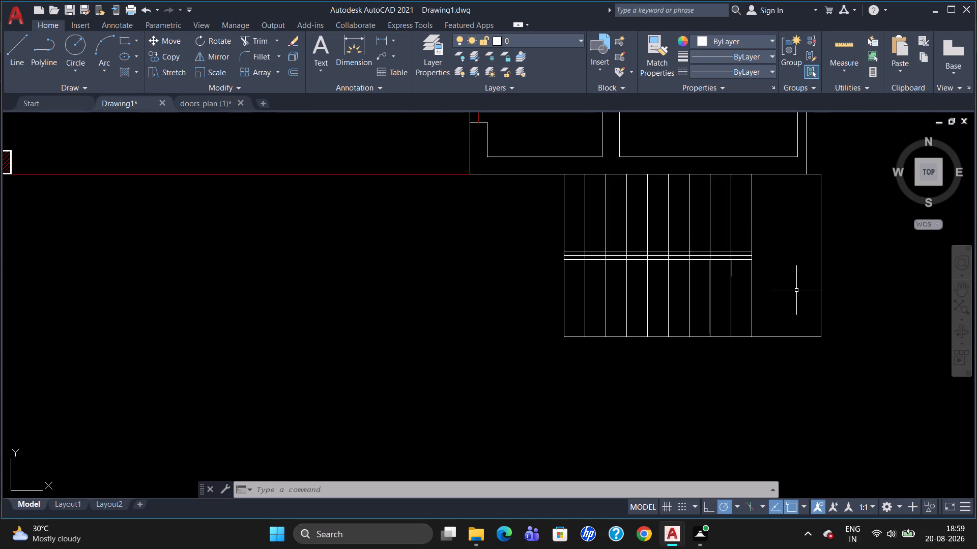
pyautogui.scroll(-1, 797, 290)
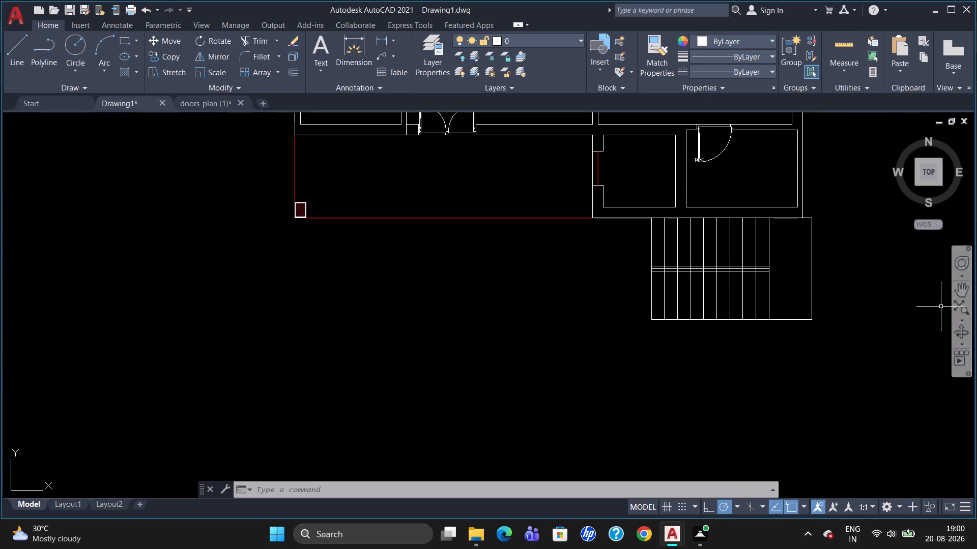
pyautogui.scroll(1, 838, 242)
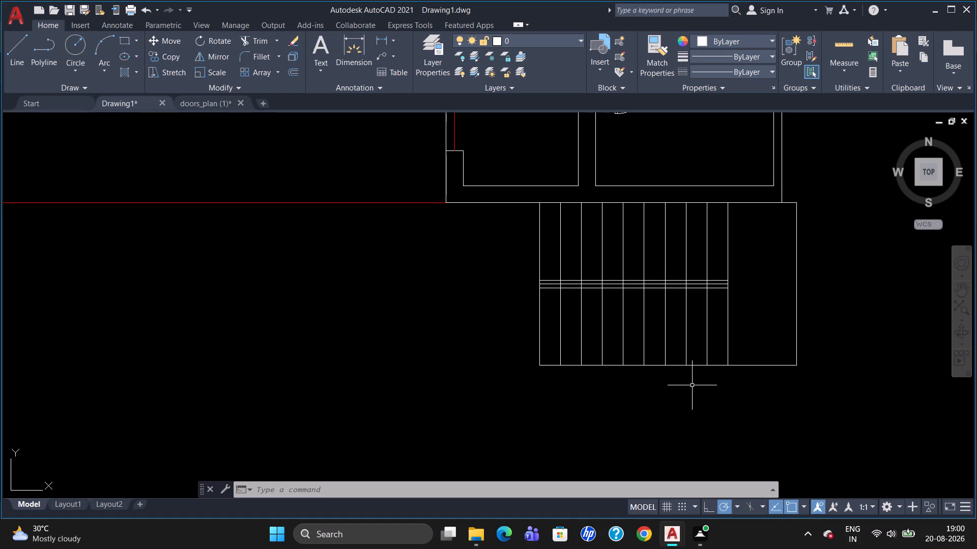
pyautogui.press('o')
pyautogui.press('Return')
pyautogui.write('2"')
pyautogui.press('Return')
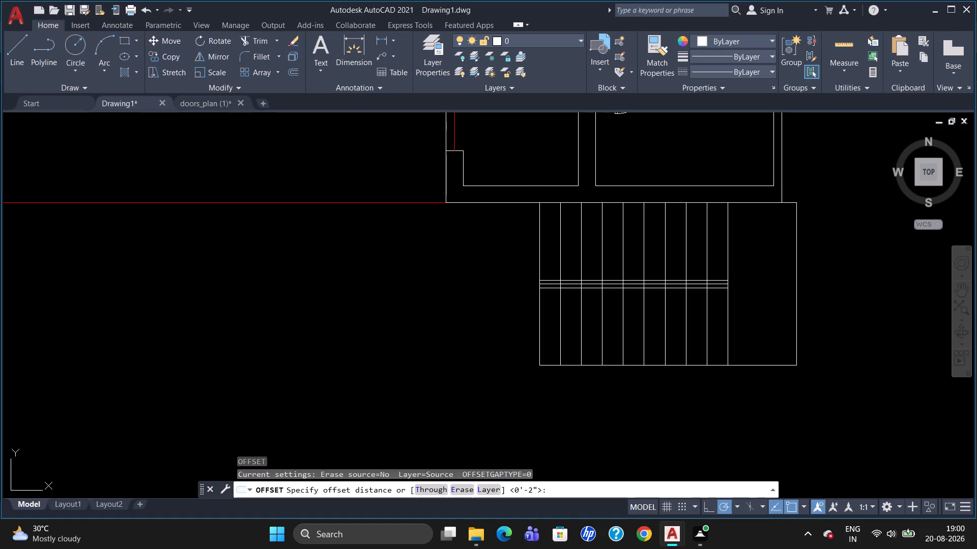
pyautogui.click(692, 364)
pyautogui.click(694, 377)
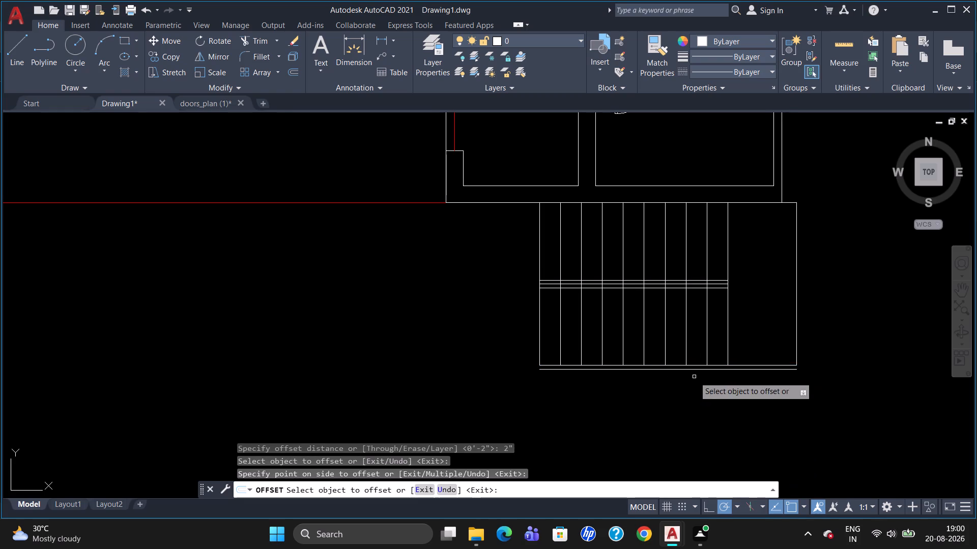
pyautogui.click(798, 322)
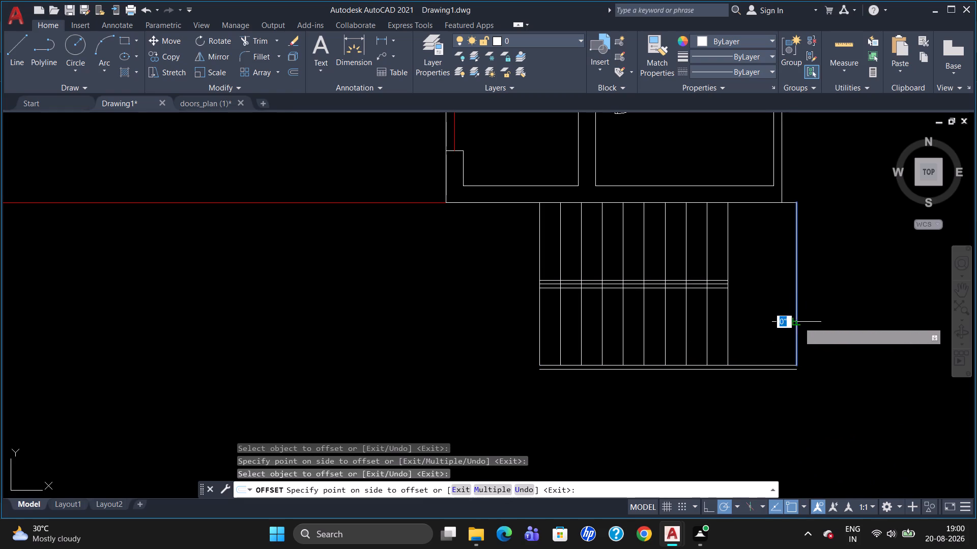
pyautogui.click(813, 323)
pyautogui.click(792, 203)
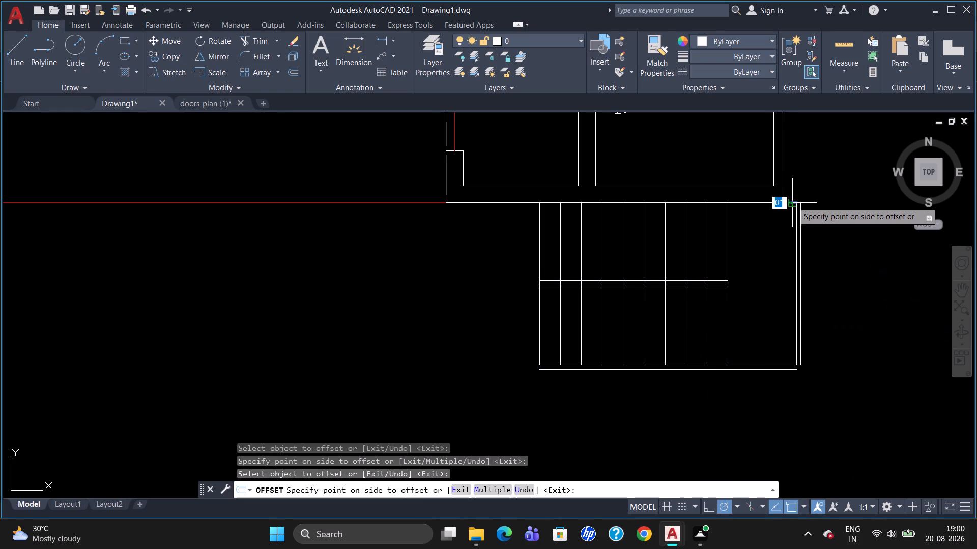
pyautogui.click(796, 195)
pyautogui.scroll(1, 826, 219)
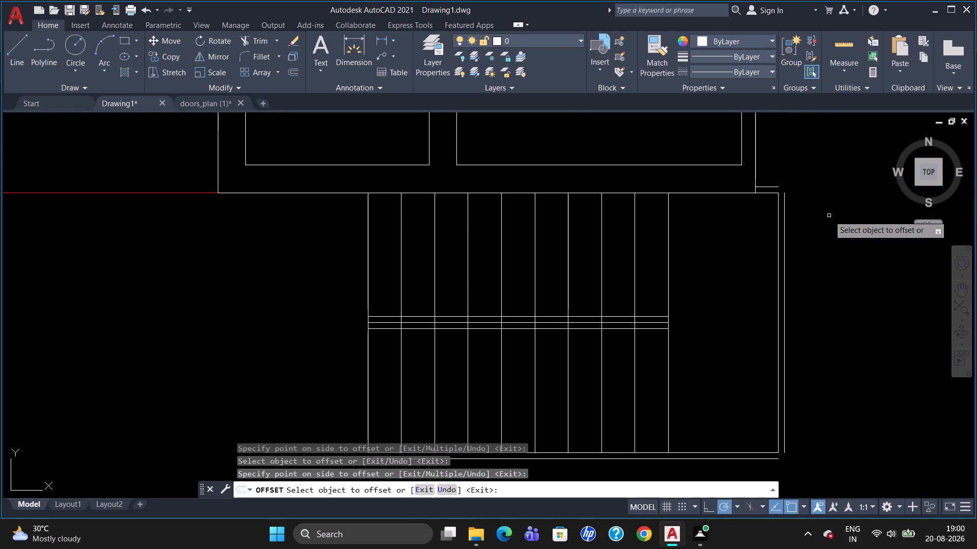
pyautogui.press('Escape')
# Draw a short horizontal line from the east end of the north offset line, running east past the outer vertical line.
pyautogui.scroll(1, 817, 211)
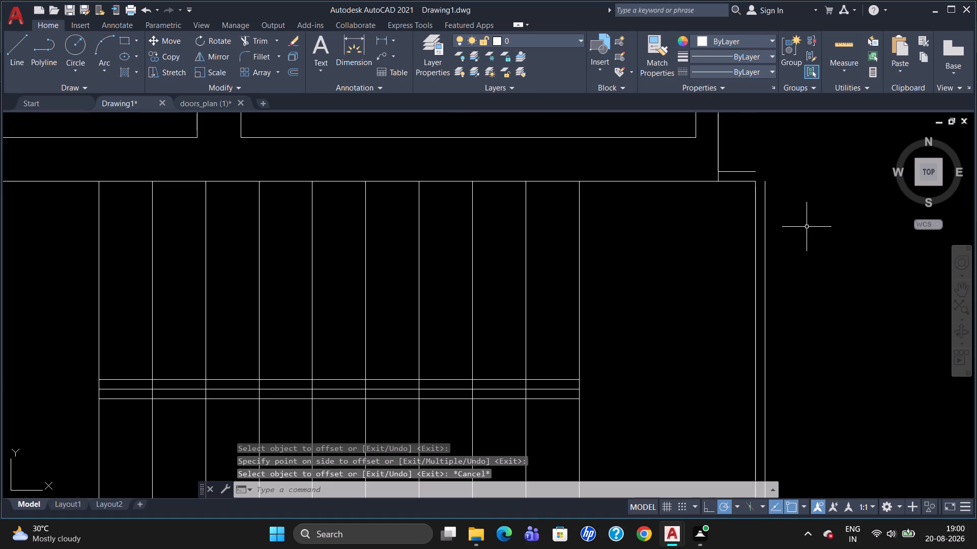
pyautogui.press('l')
pyautogui.press('Return')
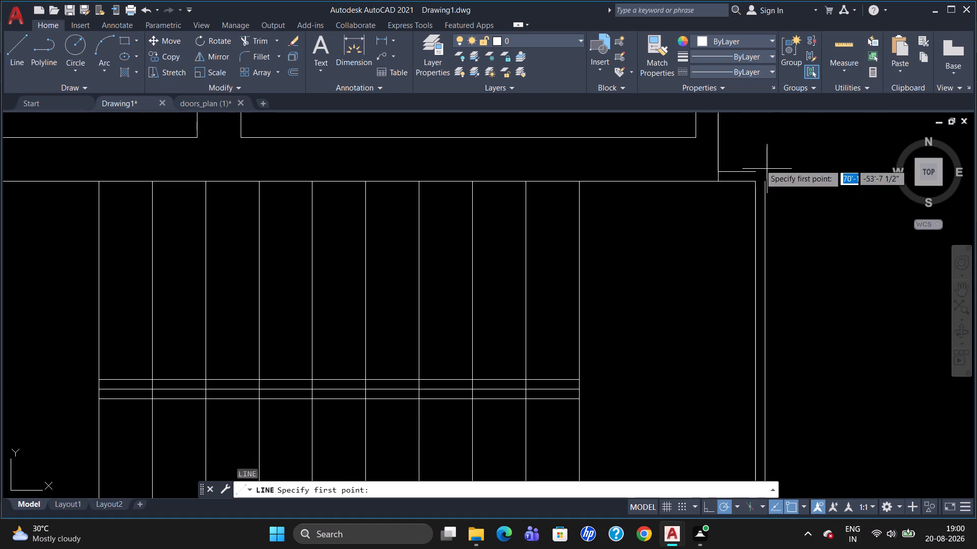
pyautogui.click(755, 171)
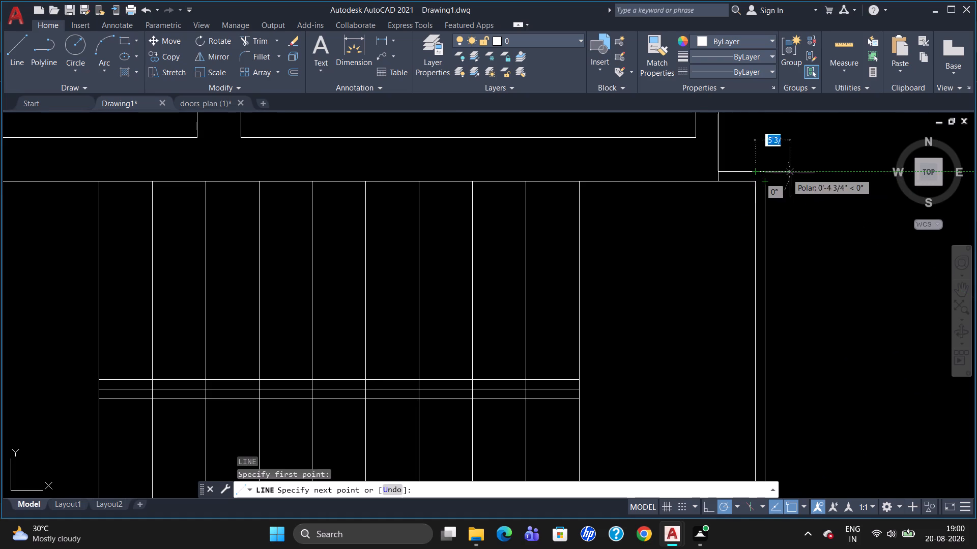
pyautogui.click(799, 172)
pyautogui.press('Escape')
pyautogui.scroll(-2, 810, 217)
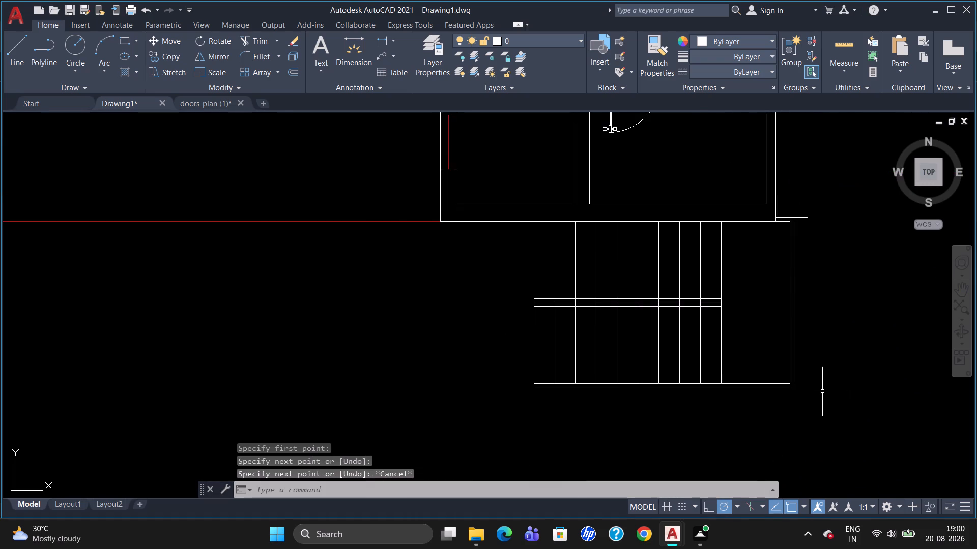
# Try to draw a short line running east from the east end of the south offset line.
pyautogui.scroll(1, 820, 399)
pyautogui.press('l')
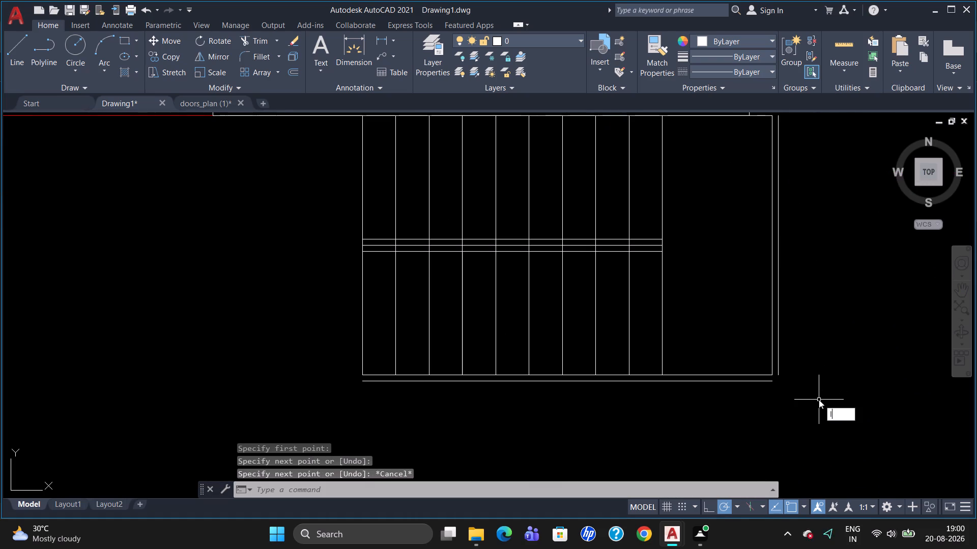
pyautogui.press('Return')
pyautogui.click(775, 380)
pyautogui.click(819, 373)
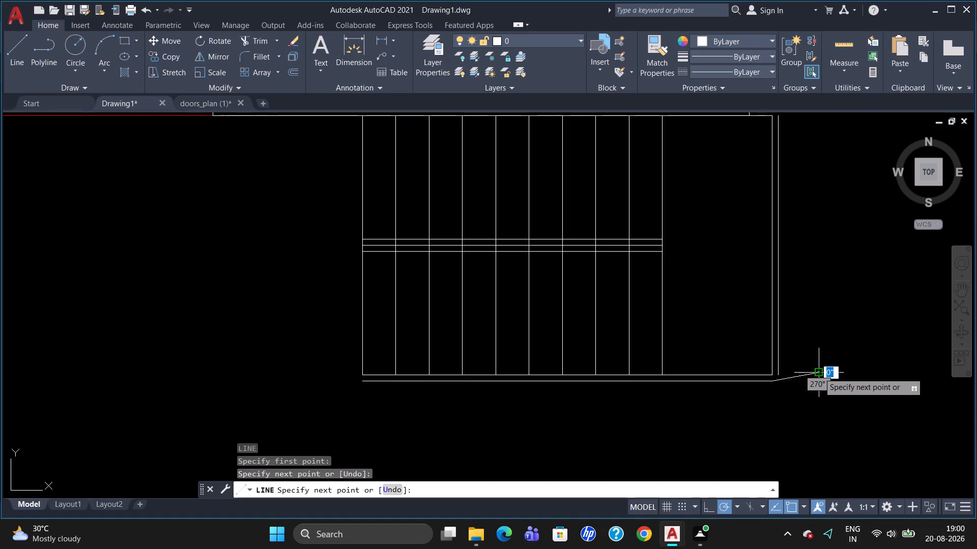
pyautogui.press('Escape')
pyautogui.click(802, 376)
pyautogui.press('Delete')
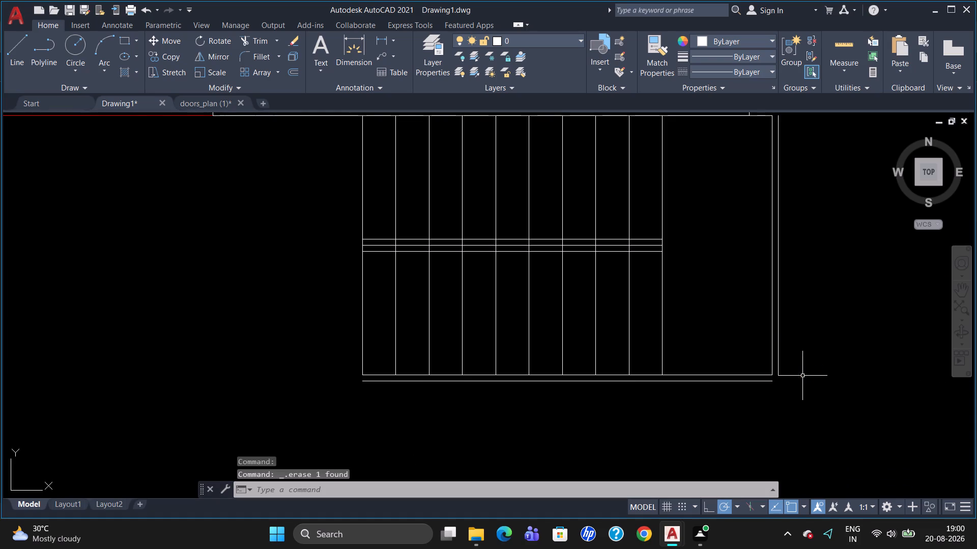
# Draw a short horizontal line from the east end of the south offset line, running east past the outer vertical line.
pyautogui.press('l')
pyautogui.press('Return')
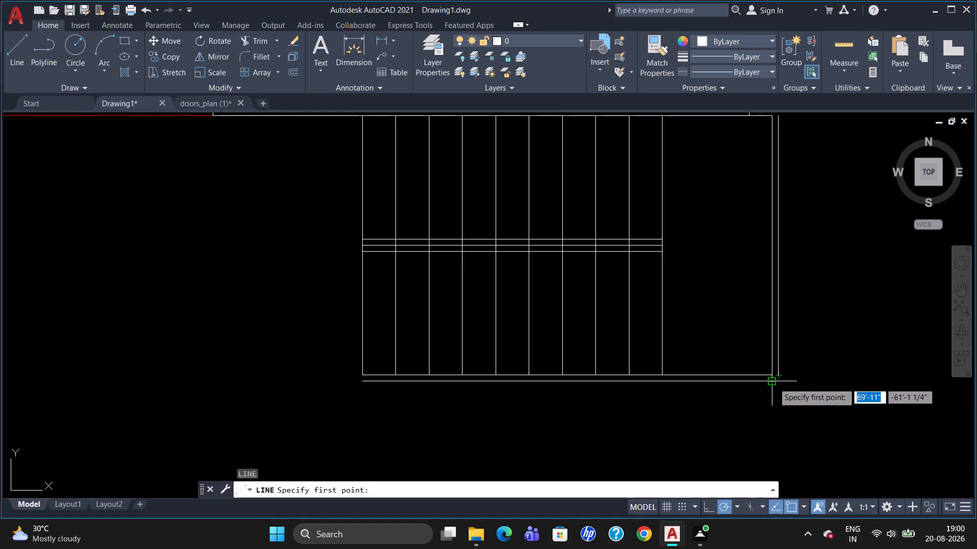
pyautogui.click(773, 383)
pyautogui.click(820, 383)
pyautogui.press('Escape')
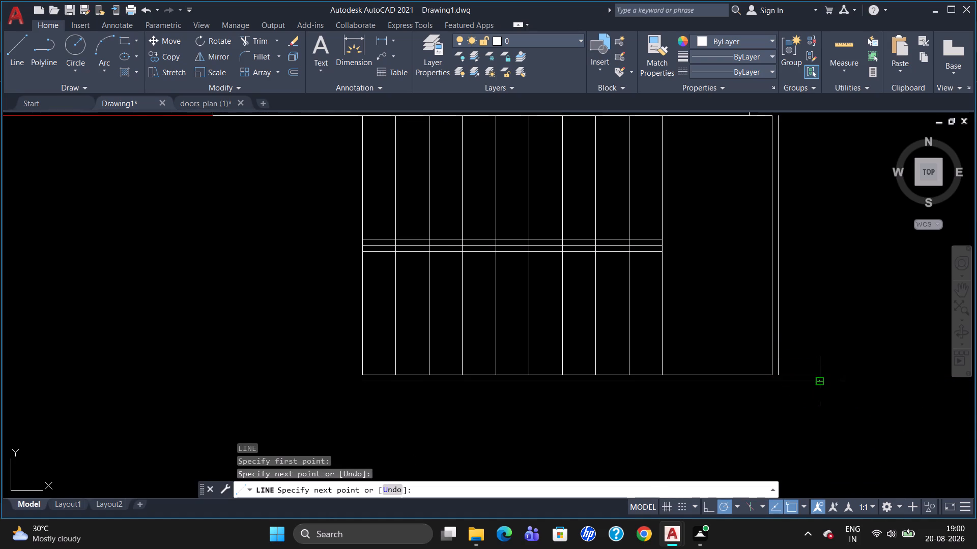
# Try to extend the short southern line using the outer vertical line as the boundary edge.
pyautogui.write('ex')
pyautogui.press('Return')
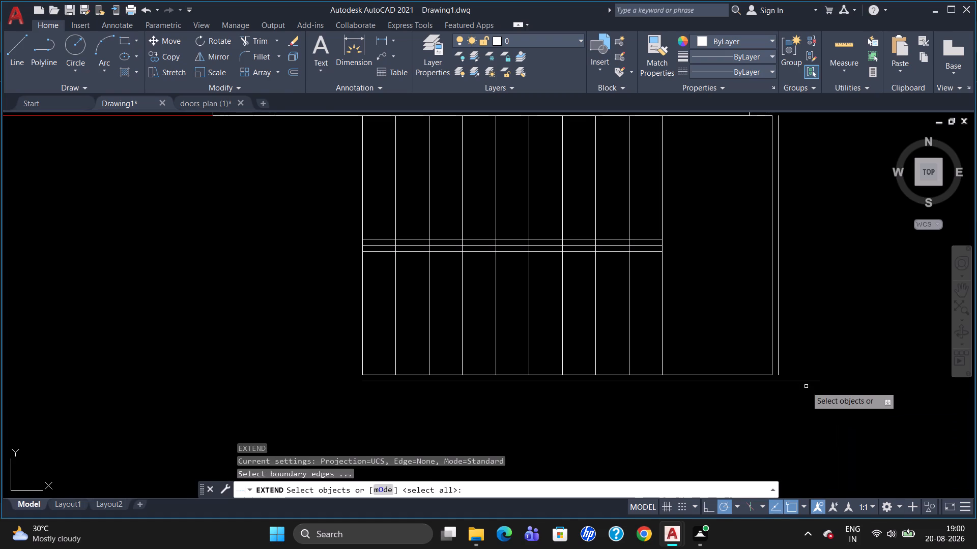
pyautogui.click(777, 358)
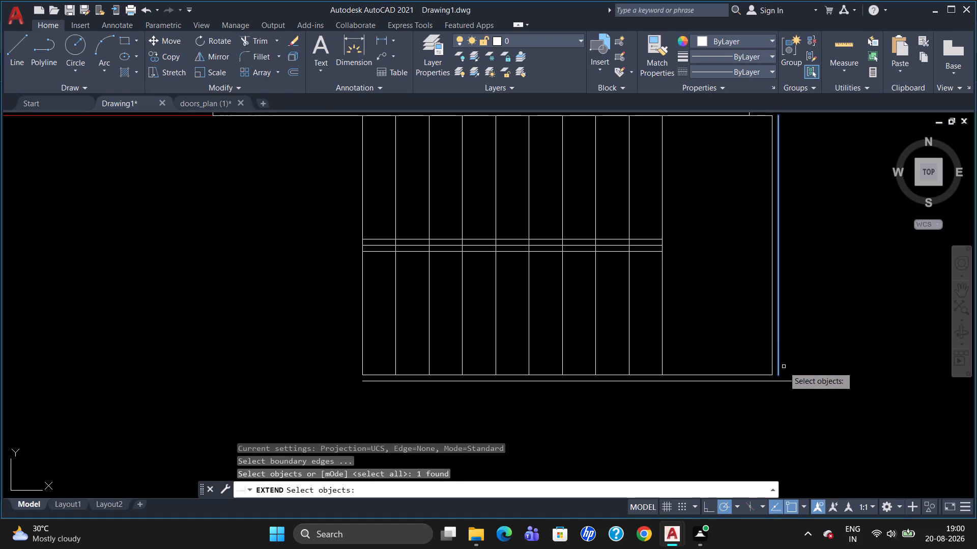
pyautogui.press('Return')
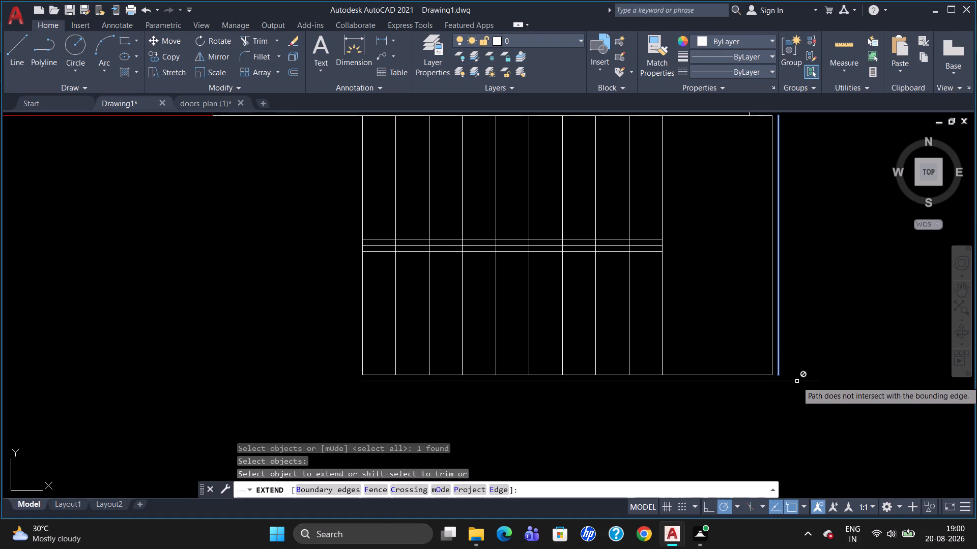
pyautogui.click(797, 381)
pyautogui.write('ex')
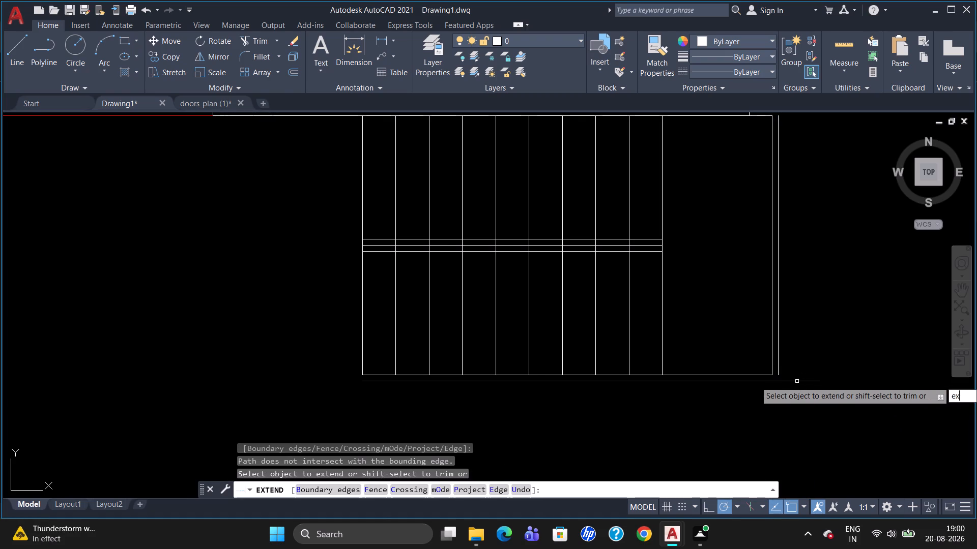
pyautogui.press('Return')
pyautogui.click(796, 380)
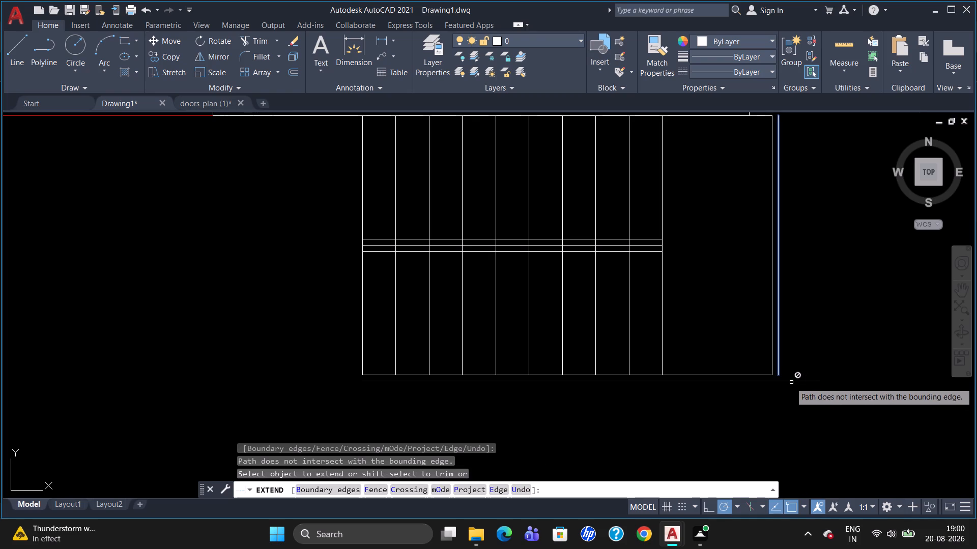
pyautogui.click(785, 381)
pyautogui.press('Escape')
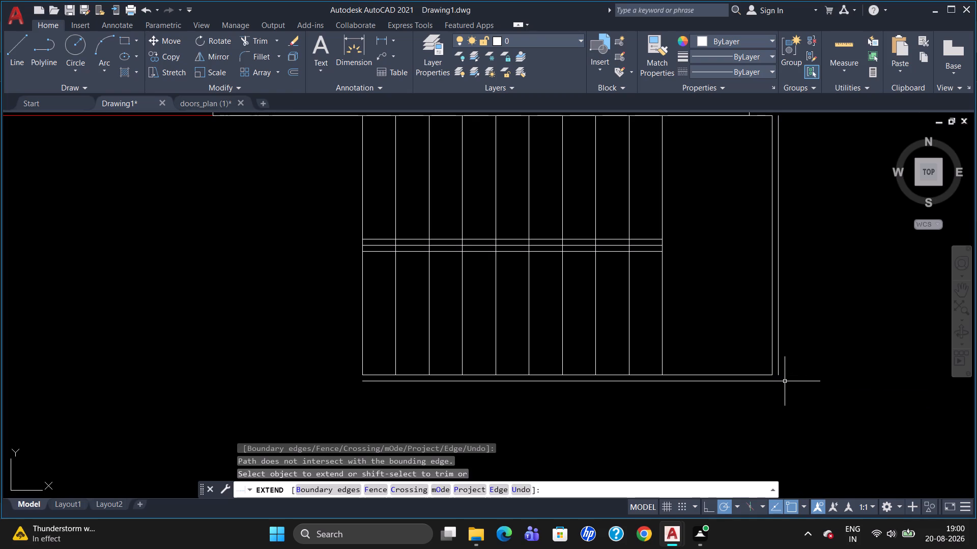
# Extend the outer east vertical line north and south to meet the two short horizontal lines.
pyautogui.write('ex')
pyautogui.press('Return')
pyautogui.click(783, 381)
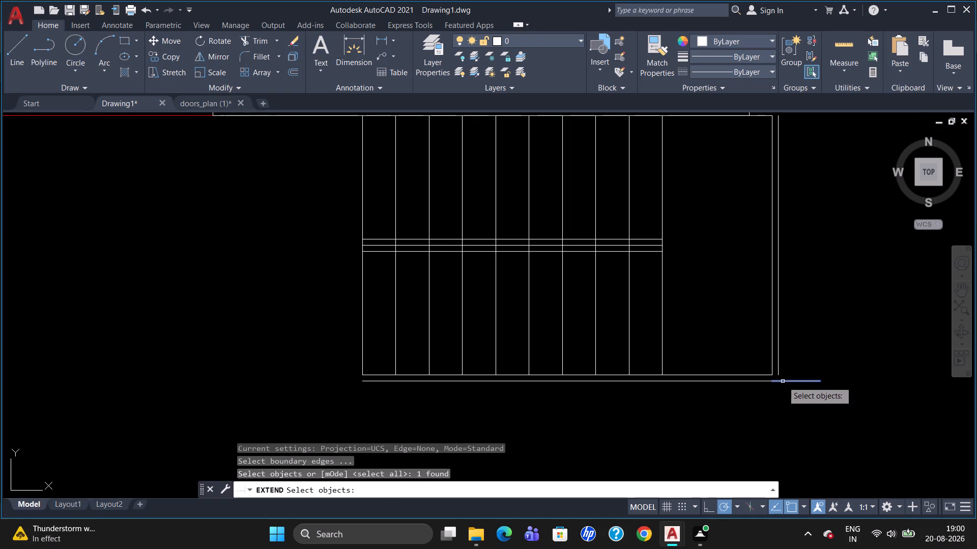
pyautogui.scroll(-1, 823, 219)
pyautogui.click(803, 151)
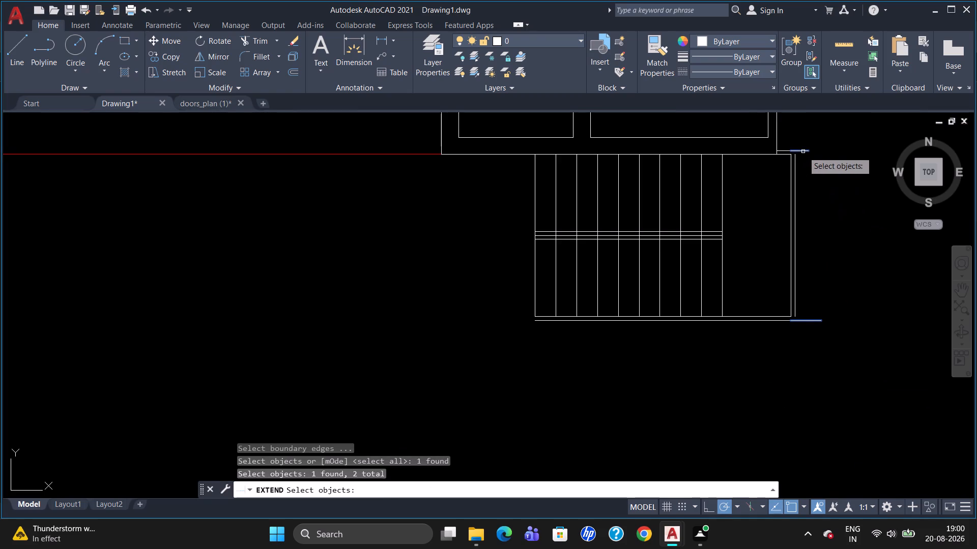
pyautogui.press('Return')
pyautogui.click(793, 172)
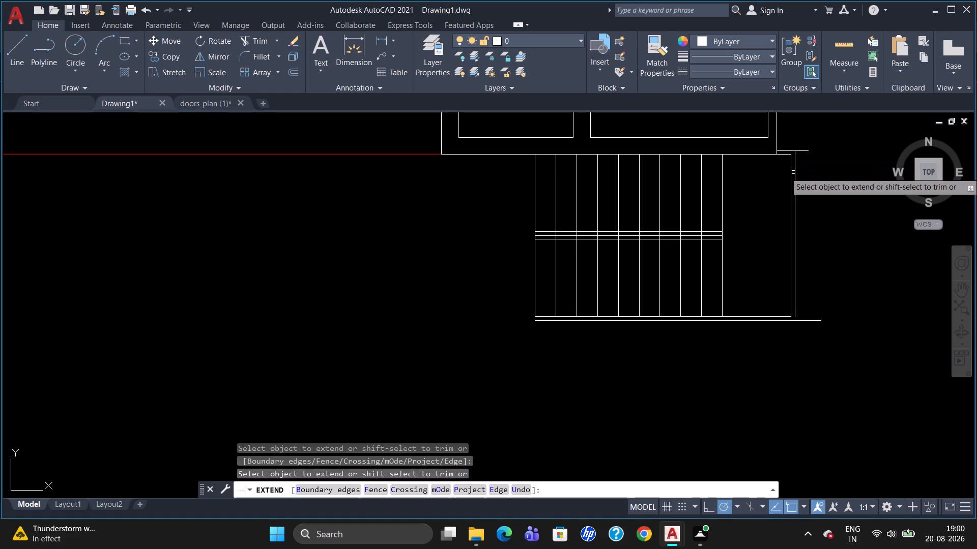
pyautogui.click(794, 282)
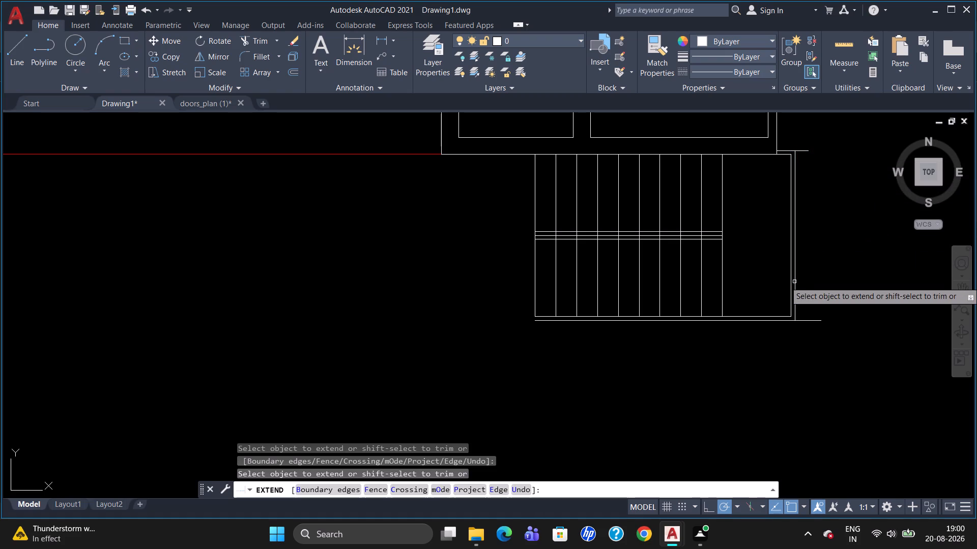
pyautogui.press('Escape')
# Regenerate the drawing.
pyautogui.write('re')
pyautogui.press('Return')
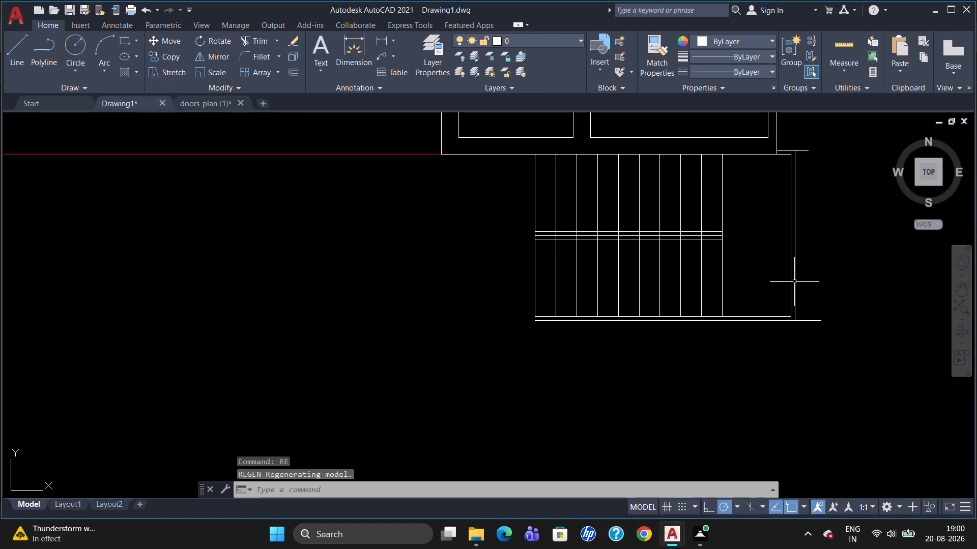
pyautogui.press('Return')
# Trim the ends of the north and south outer lines that overhang east of the outer vertical line.
pyautogui.click(803, 151)
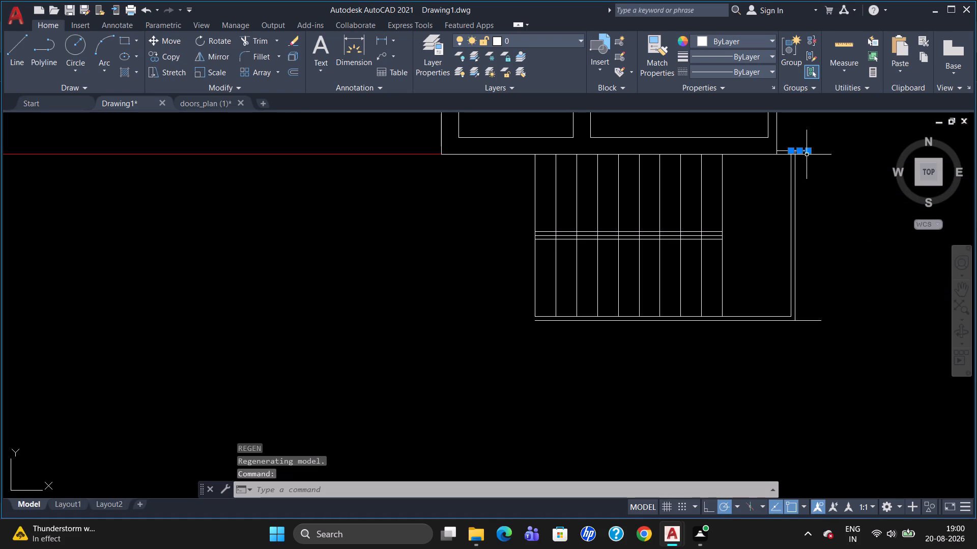
pyautogui.press('Escape')
pyautogui.scroll(2, 812, 136)
pyautogui.press('t')
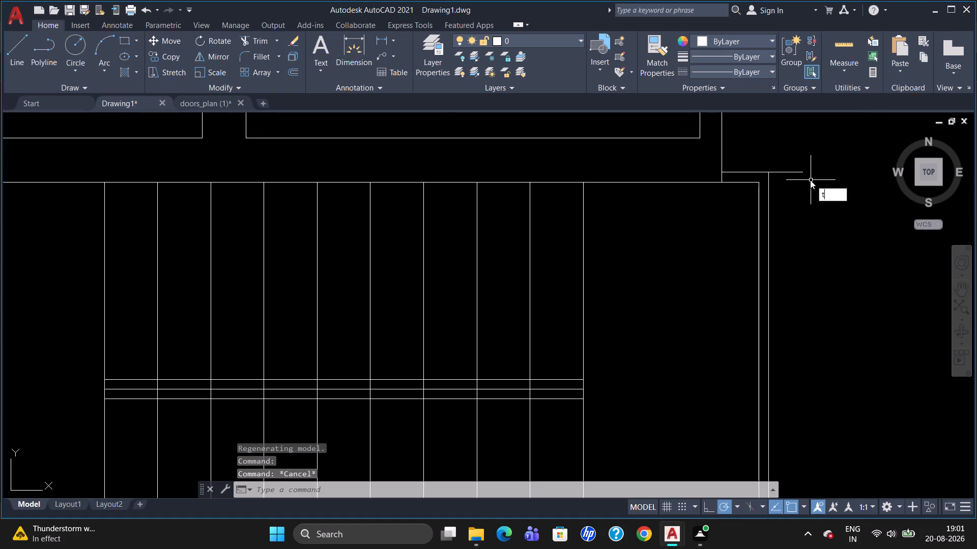
pyautogui.press('r')
pyautogui.press('Return')
pyautogui.press('Return')
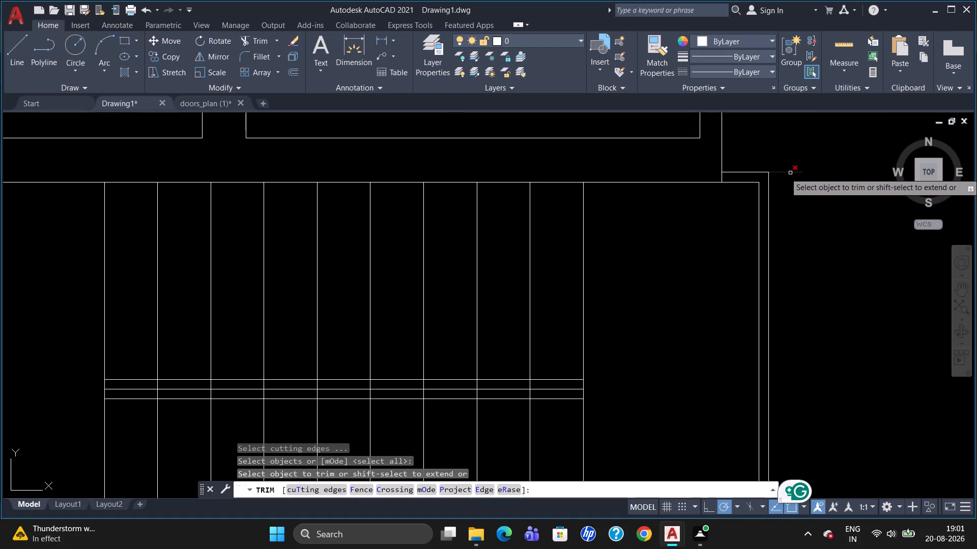
pyautogui.click(790, 173)
pyautogui.scroll(-3, 790, 208)
pyautogui.click(798, 317)
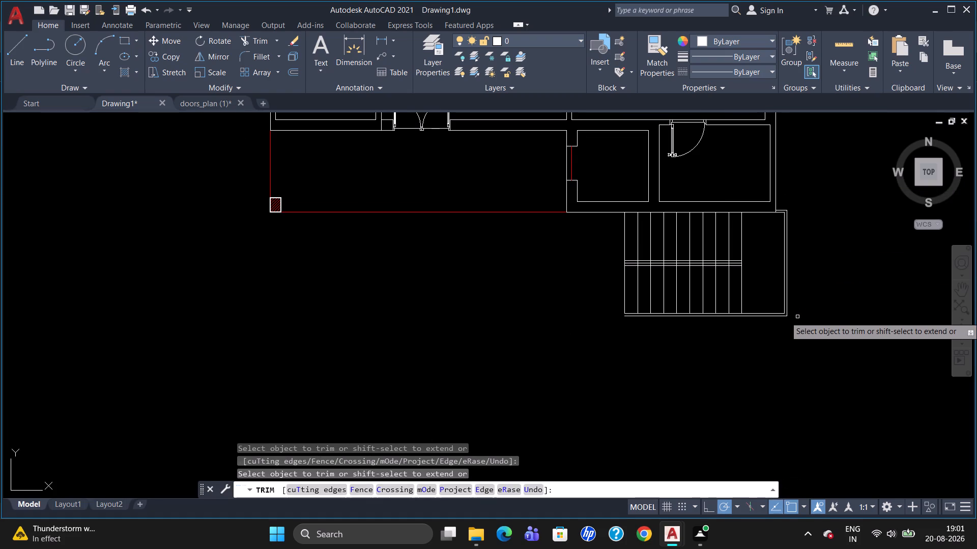
pyautogui.press('Escape')
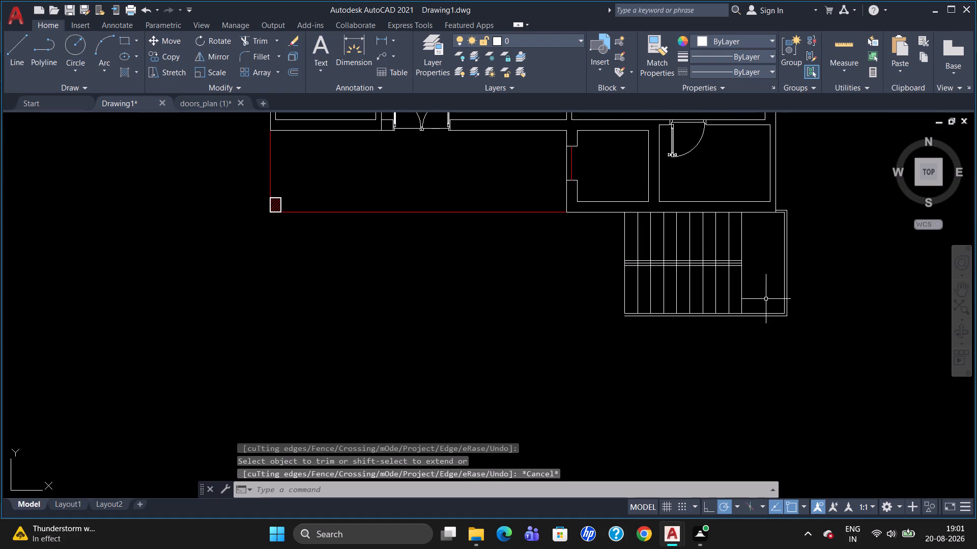
# Move all the staircase lines beyond the southeast corner, including treads, dividing lines and outer boundary lines, to Layer1.
pyautogui.scroll(-1, 761, 297)
pyautogui.scroll(1, 801, 283)
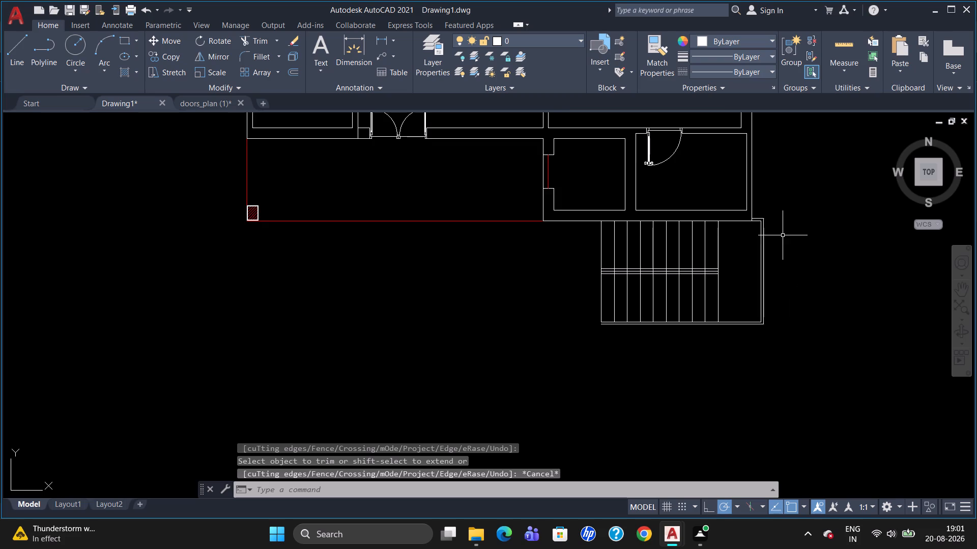
pyautogui.scroll(1, 783, 235)
pyautogui.click(748, 209)
pyautogui.scroll(2, 764, 244)
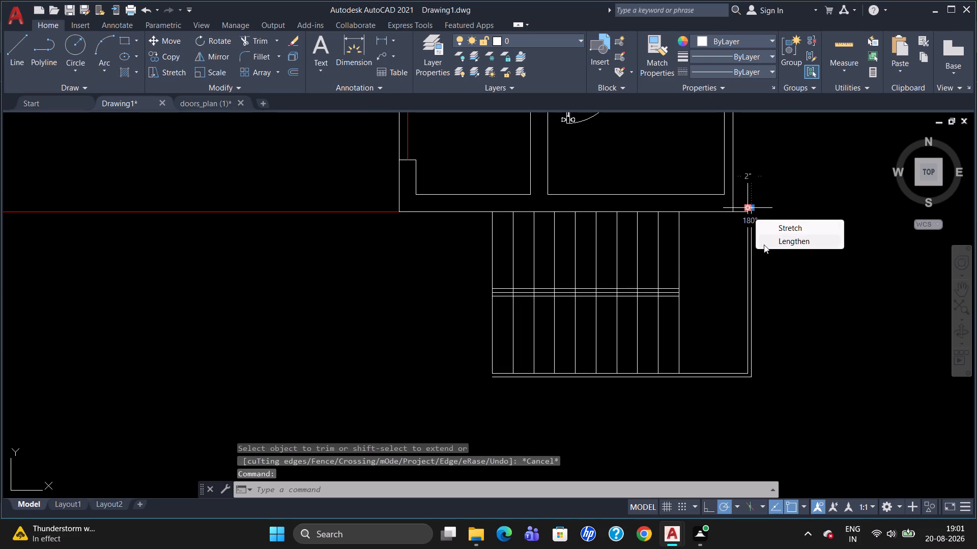
pyautogui.click(752, 268)
pyautogui.scroll(2, 752, 266)
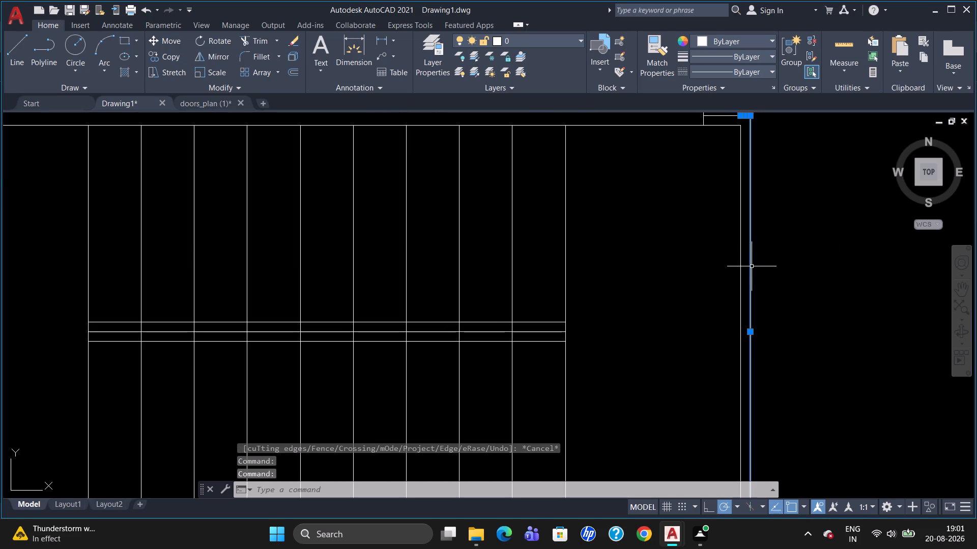
pyautogui.click(741, 273)
pyautogui.scroll(-2, 741, 271)
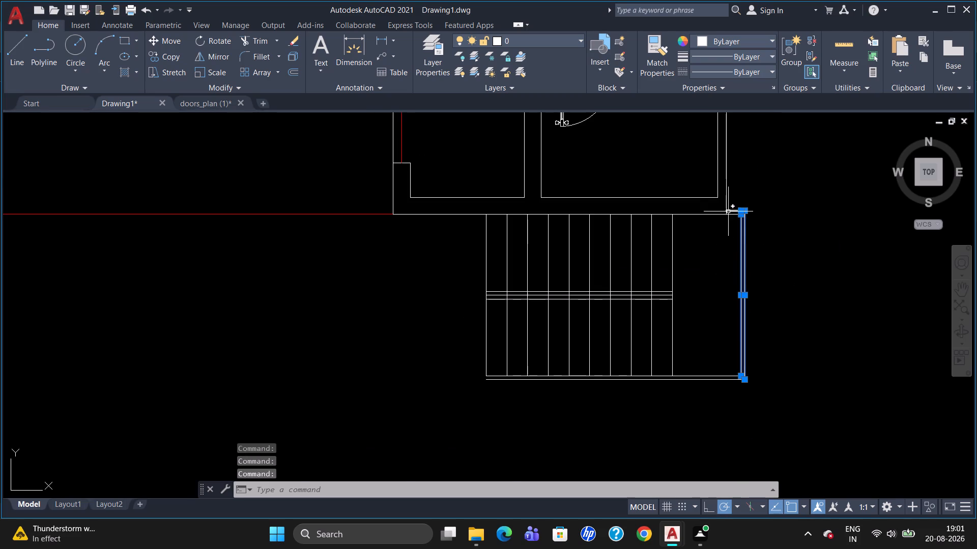
pyautogui.click(729, 212)
pyautogui.click(730, 216)
pyautogui.click(711, 379)
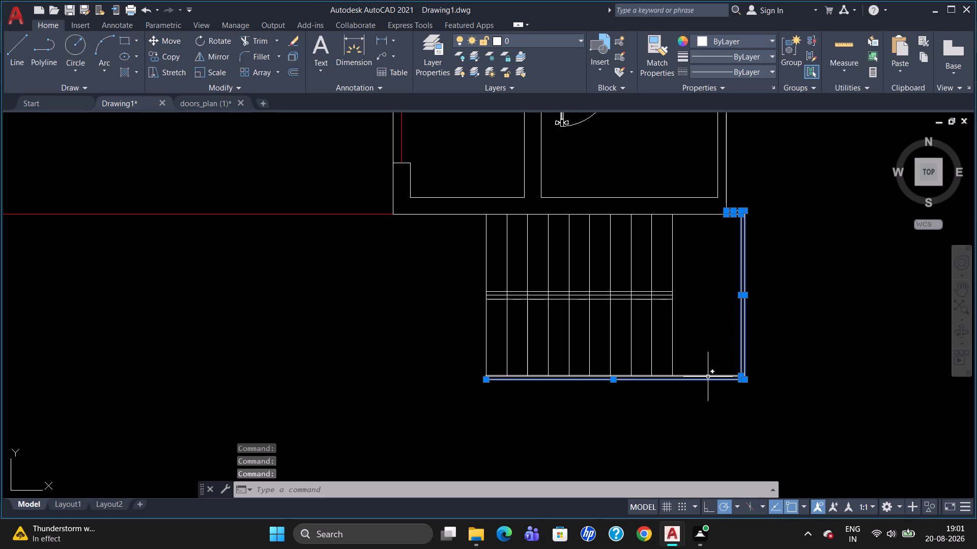
pyautogui.click(707, 376)
pyautogui.click(671, 329)
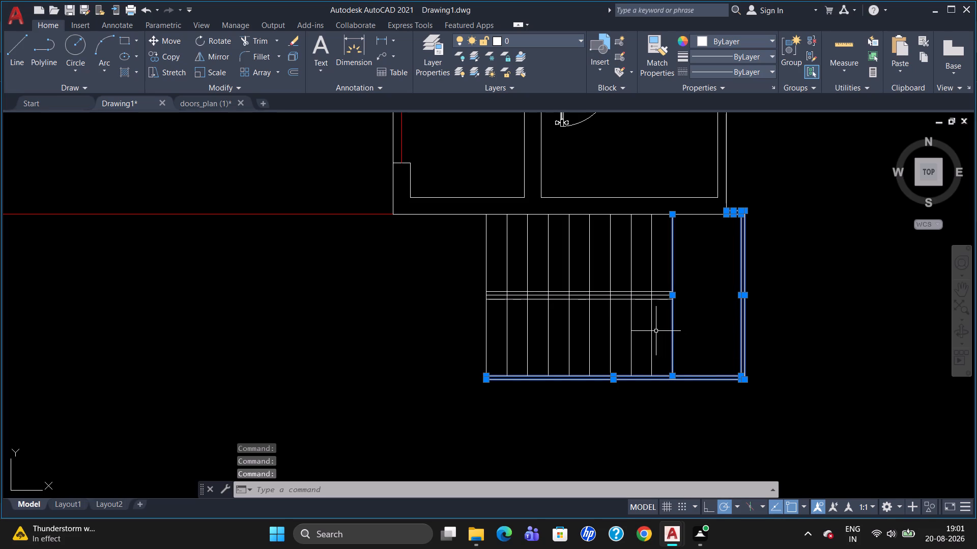
pyautogui.click(653, 330)
pyautogui.scroll(2, 650, 329)
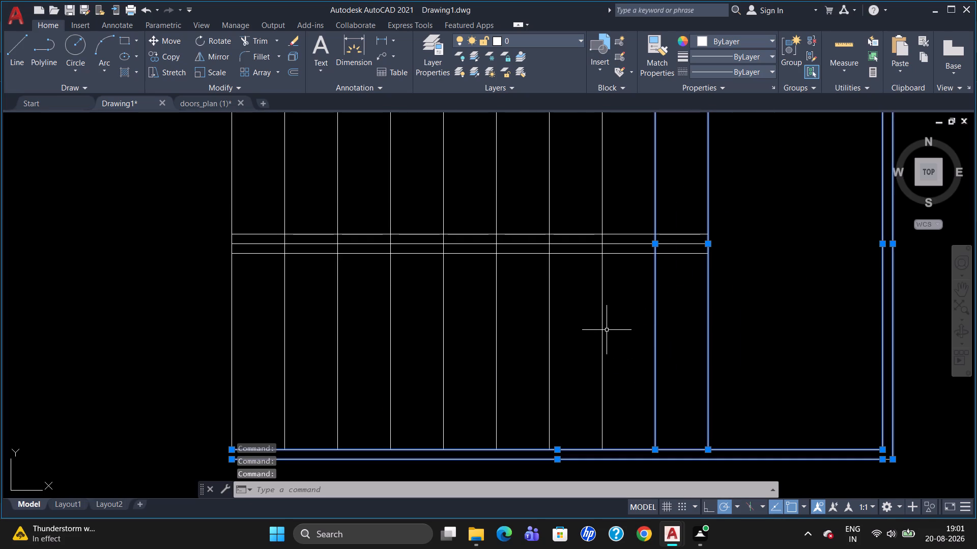
pyautogui.click(604, 331)
pyautogui.click(550, 344)
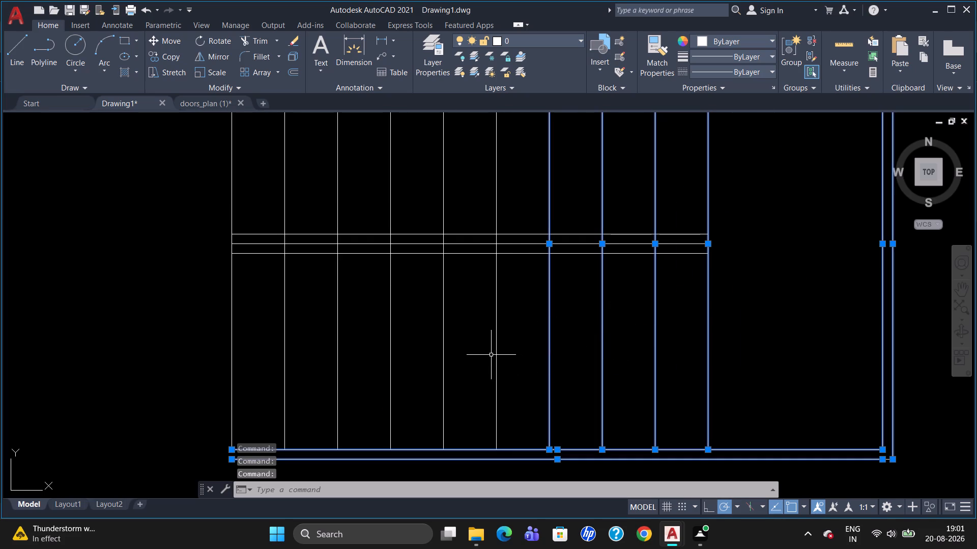
pyautogui.click(498, 349)
pyautogui.click(445, 354)
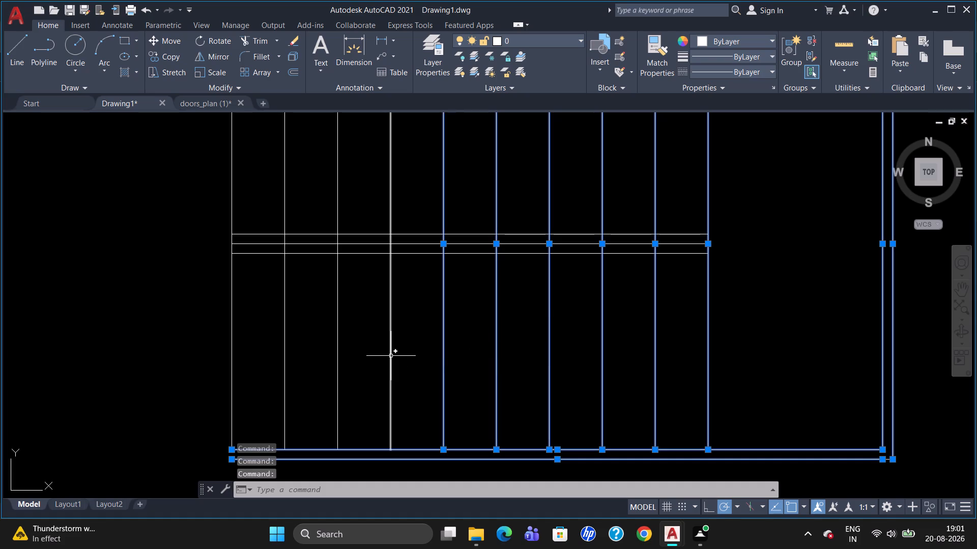
pyautogui.click(391, 354)
pyautogui.click(338, 358)
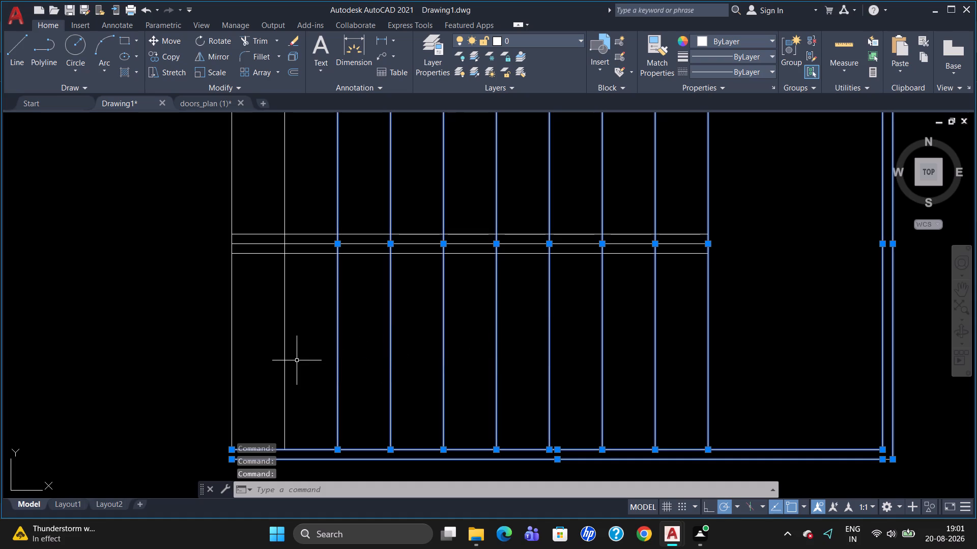
pyautogui.click(284, 356)
pyautogui.click(230, 359)
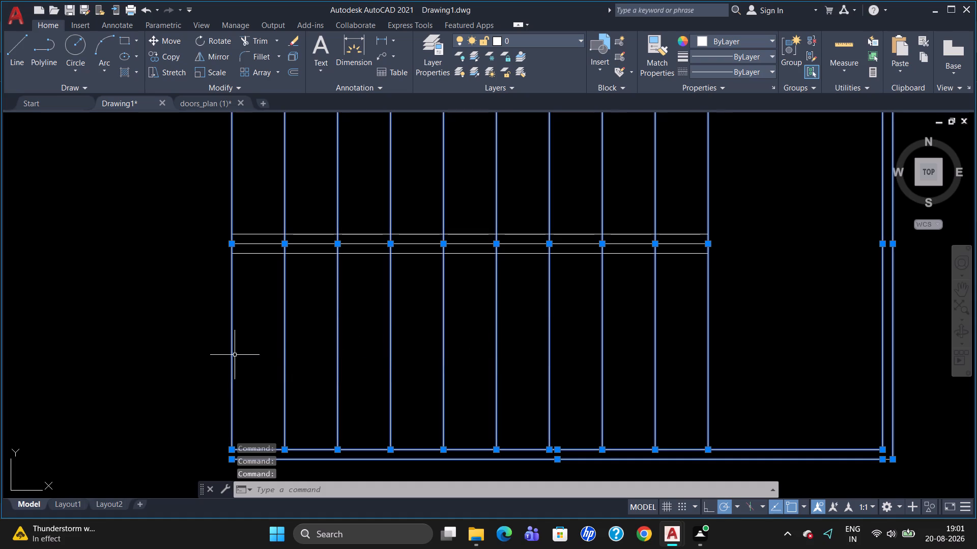
pyautogui.click(416, 235)
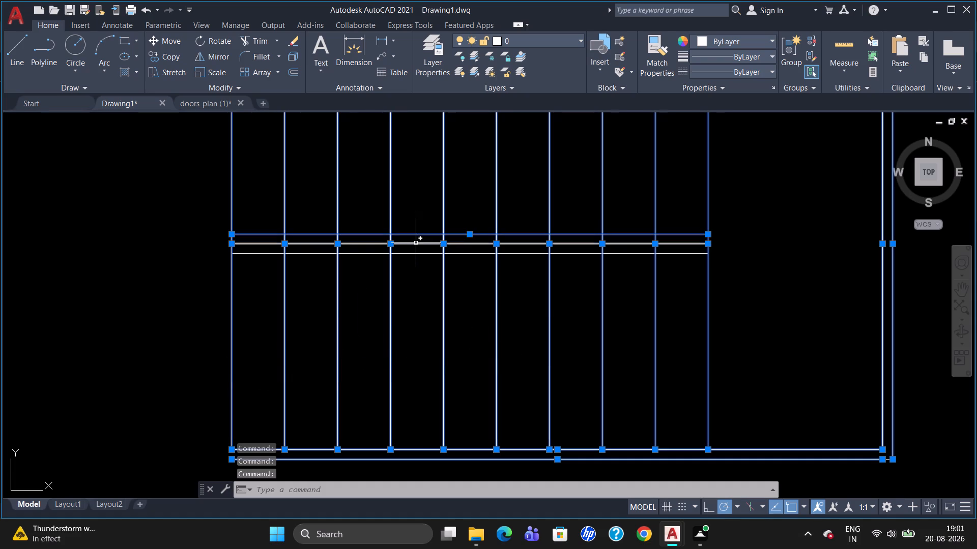
pyautogui.click(416, 243)
pyautogui.click(416, 253)
pyautogui.scroll(-3, 608, 197)
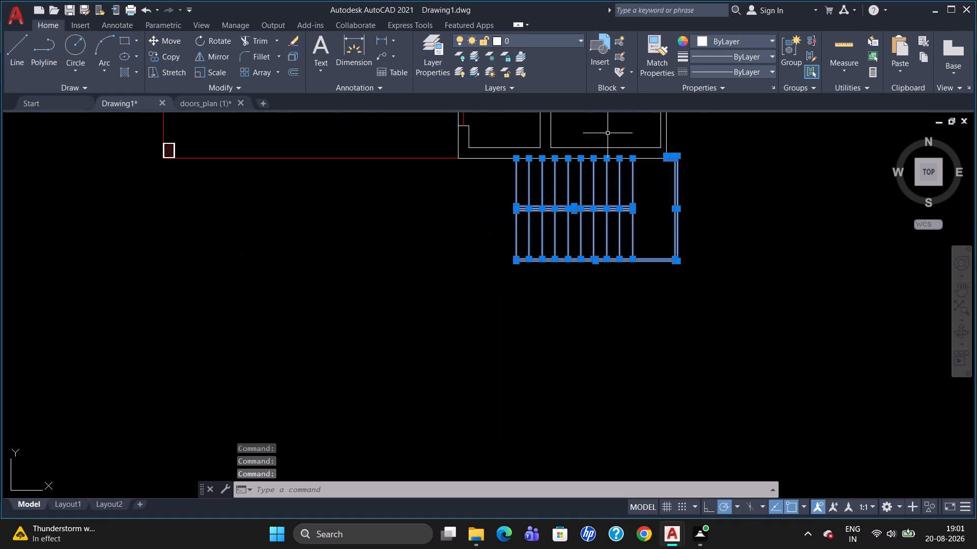
pyautogui.click(658, 158)
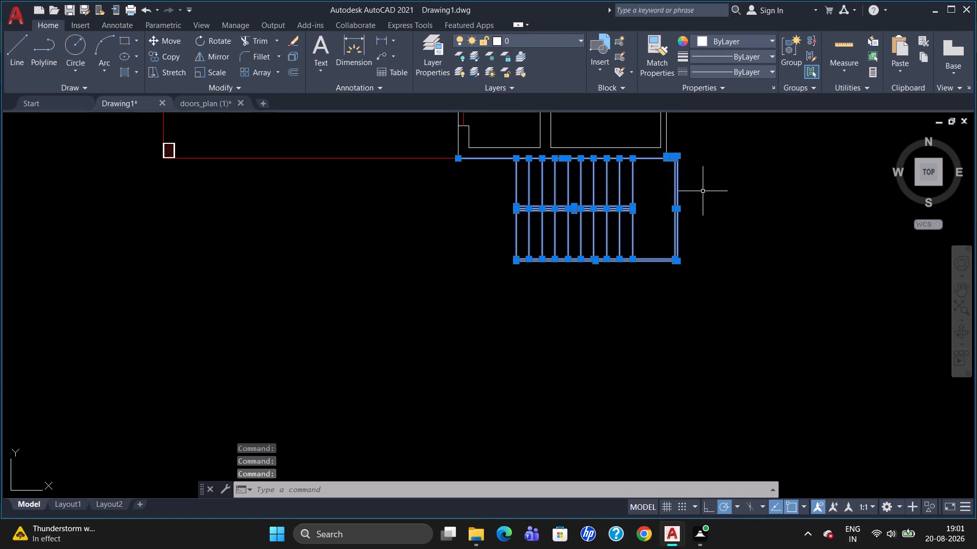
pyautogui.click(572, 41)
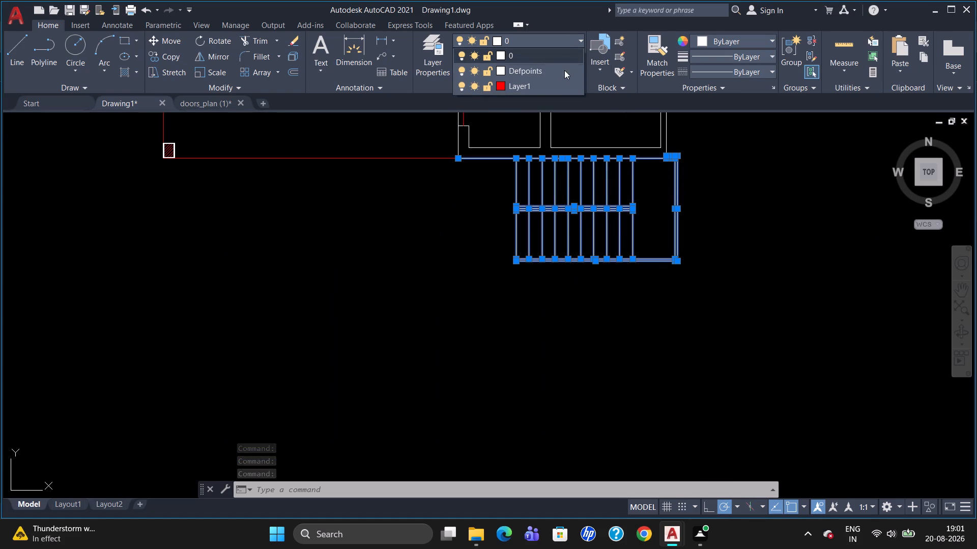
pyautogui.click(561, 84)
pyautogui.press('Escape')
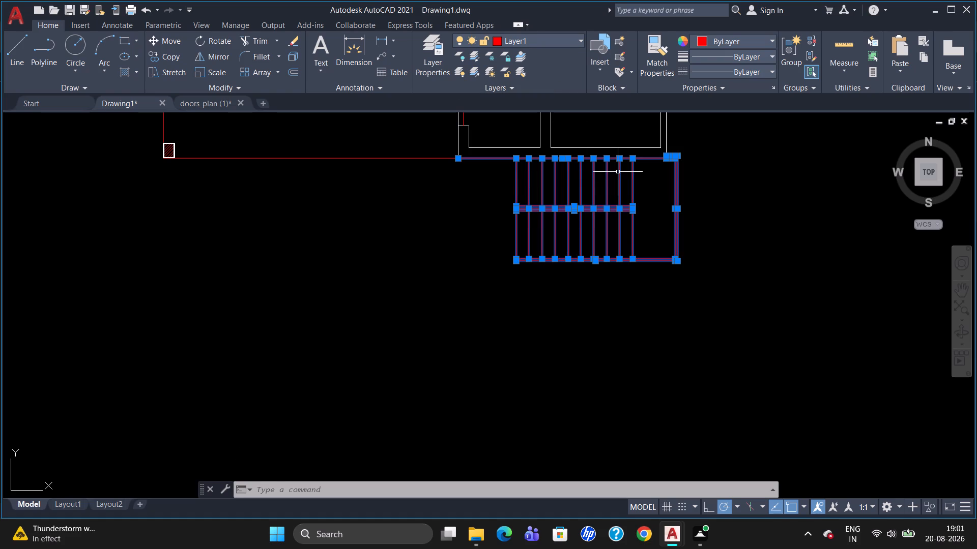
pyautogui.press('Escape')
# Reassign the building's south wall line along the top of the staircase to the Defpoints layer.
pyautogui.click(648, 159)
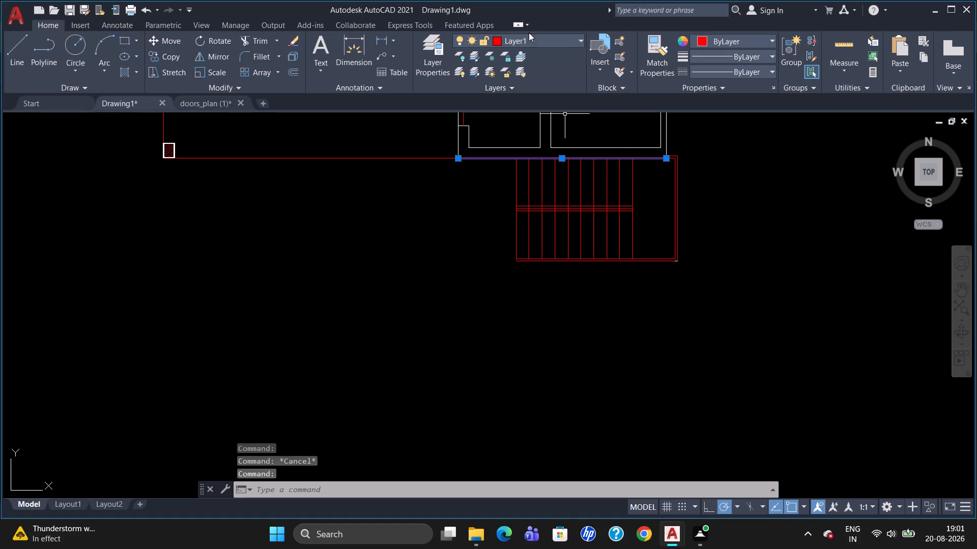
pyautogui.click(535, 38)
pyautogui.click(535, 68)
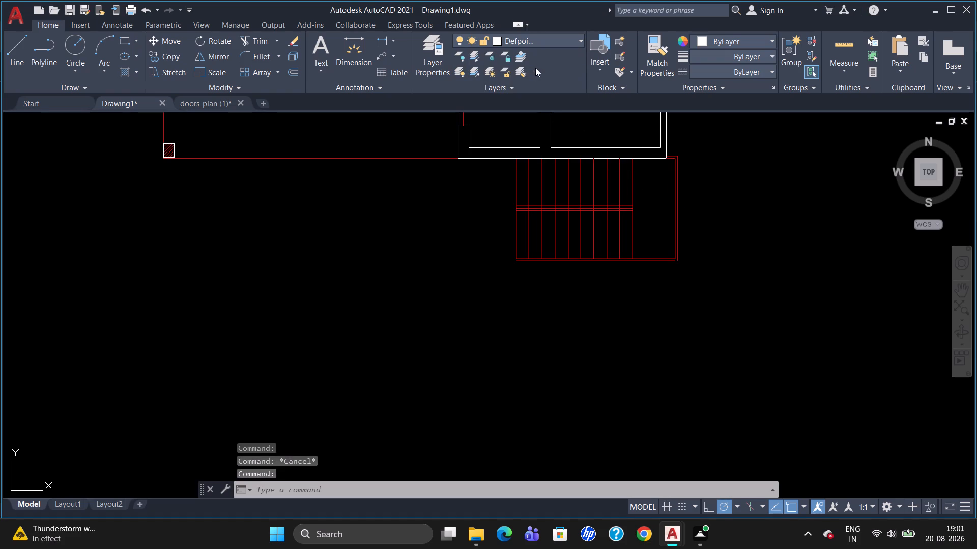
pyautogui.press('Escape')
pyautogui.press('Escape')
pyautogui.scroll(-2, 740, 199)
pyautogui.scroll(2, 737, 135)
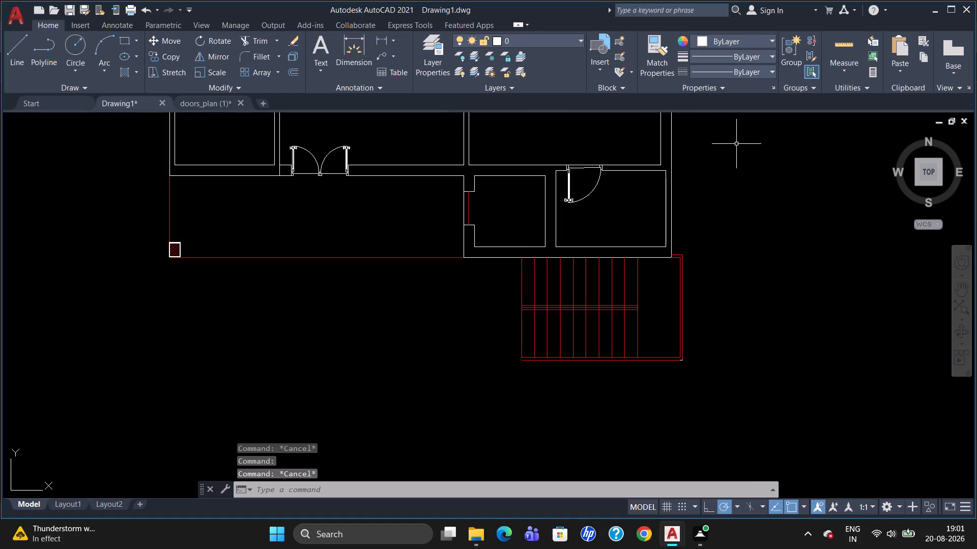
# Move the leftover short white line at the staircase's outer southeast corner to Layer1.
pyautogui.scroll(2, 685, 415)
pyautogui.click(678, 274)
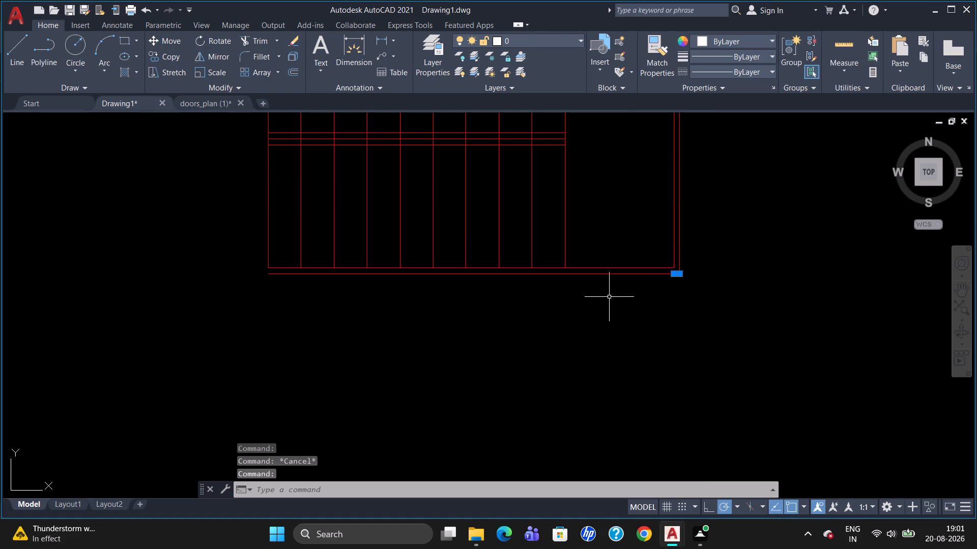
pyautogui.click(514, 39)
pyautogui.click(522, 86)
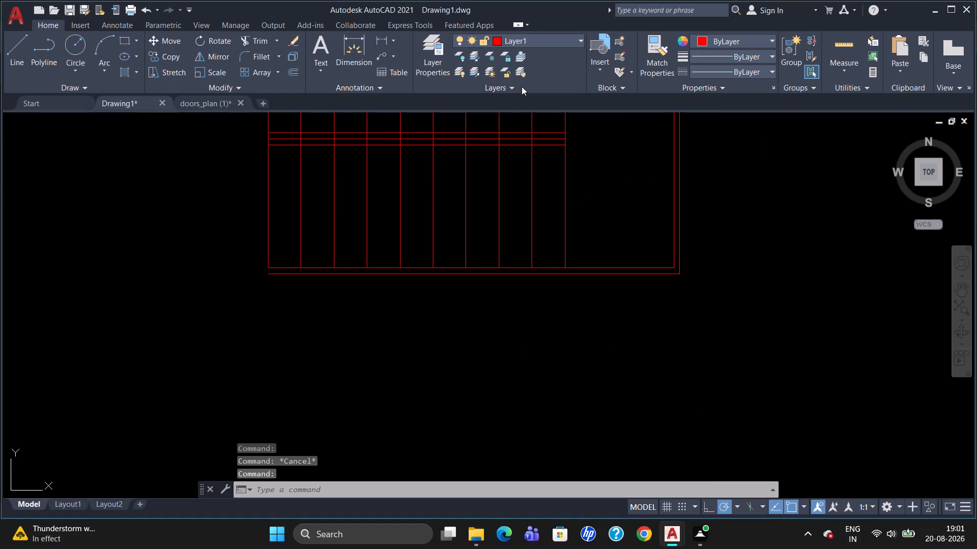
pyautogui.press('Escape')
pyautogui.scroll(-3, 755, 202)
pyautogui.press('Escape')
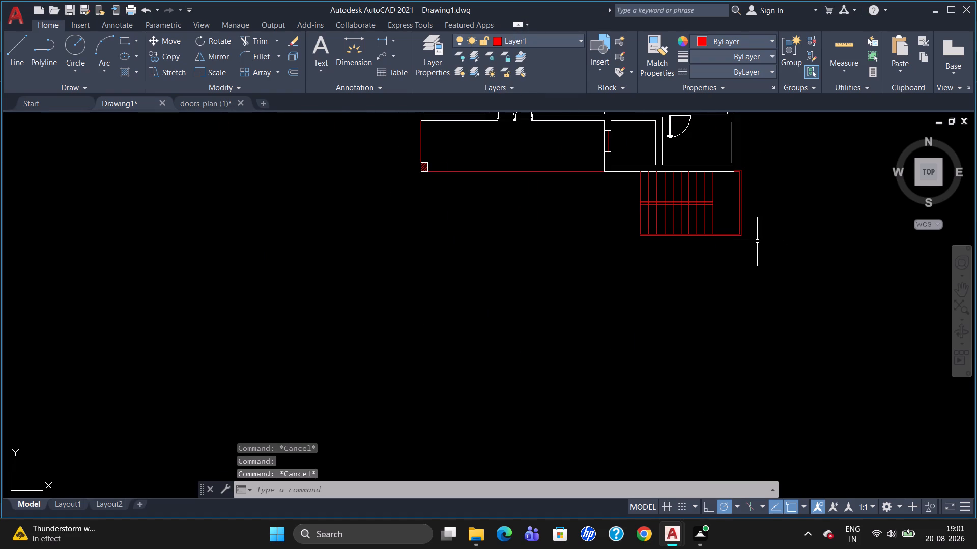
# Make Layer1 current and draw a short line closing the west end of the staircase's two southern boundary lines.
pyautogui.scroll(2, 759, 223)
pyautogui.scroll(1, 554, 267)
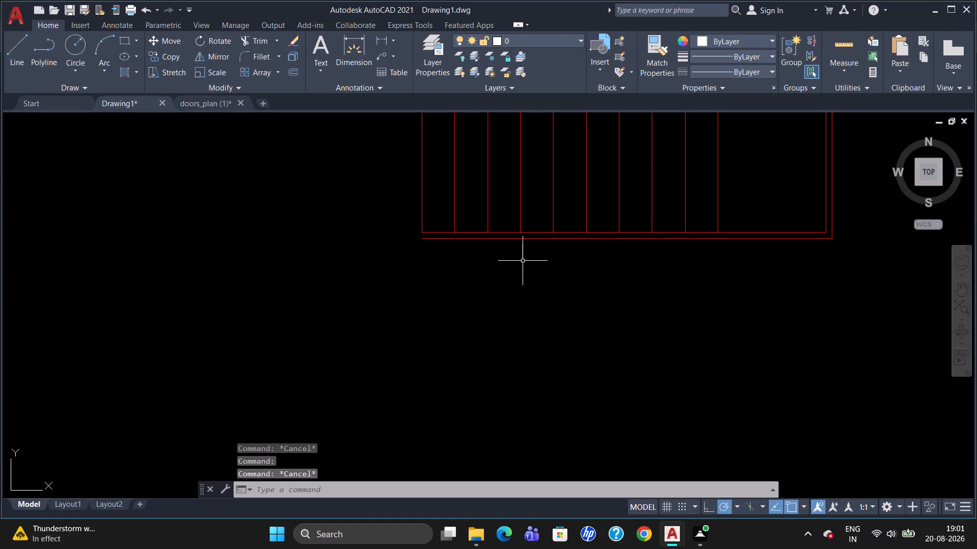
pyautogui.press('l')
pyautogui.press('Return')
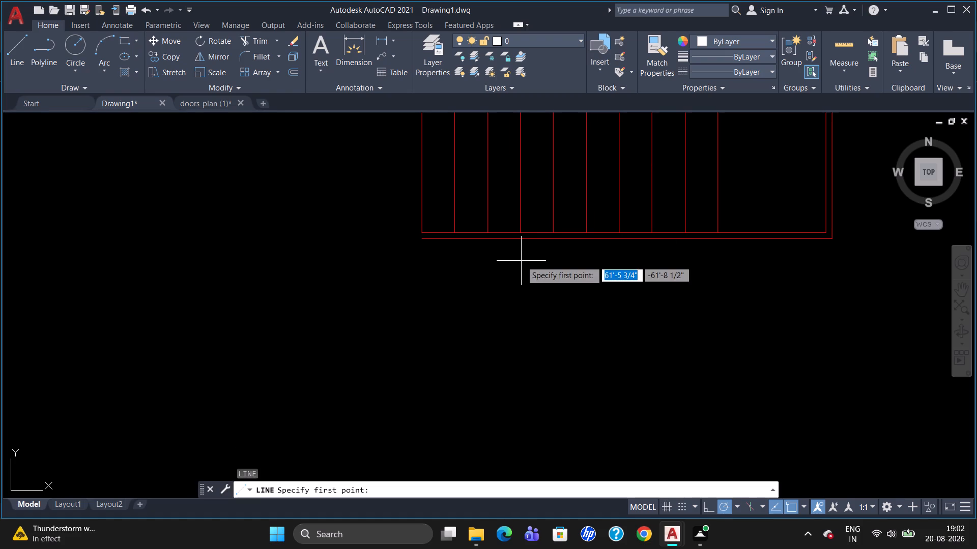
pyautogui.click(544, 38)
pyautogui.click(545, 82)
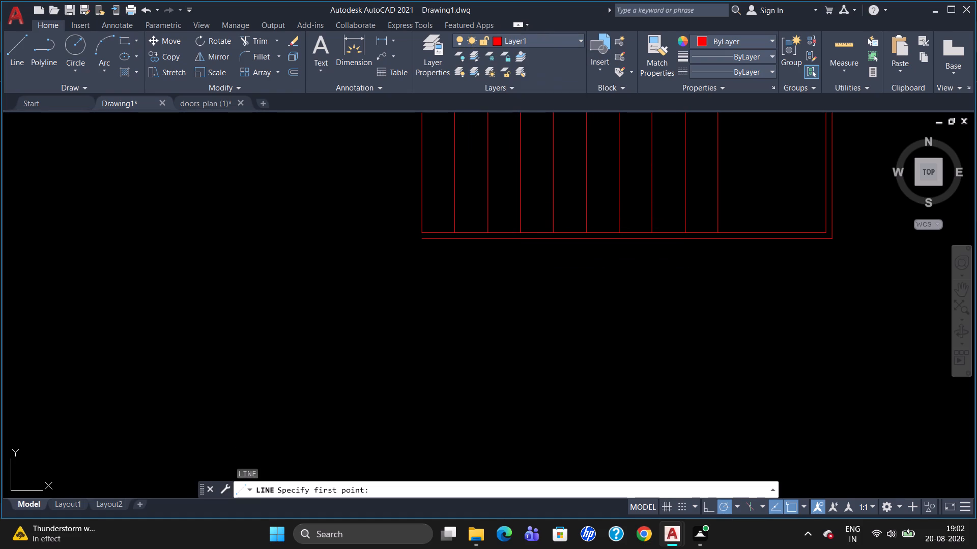
pyautogui.click(421, 241)
pyautogui.click(420, 231)
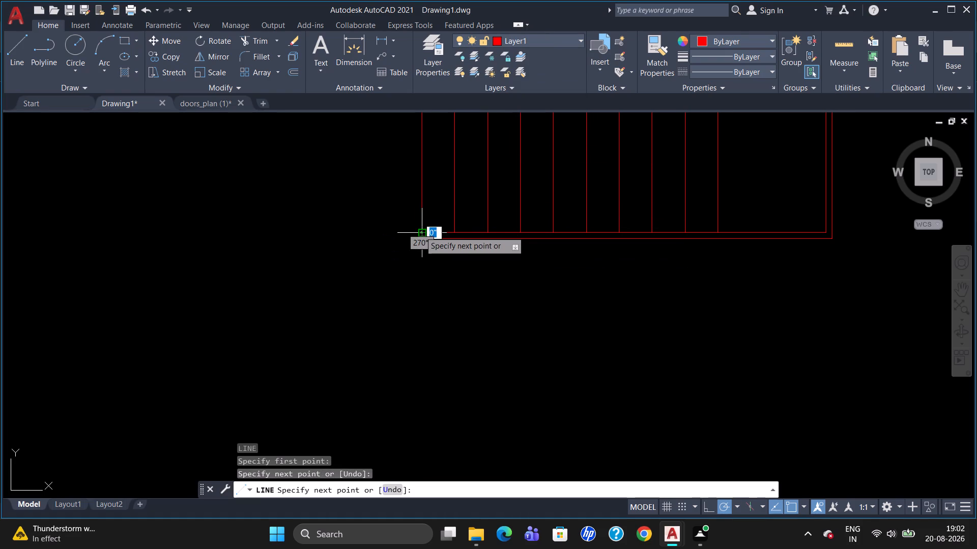
pyautogui.press('Escape')
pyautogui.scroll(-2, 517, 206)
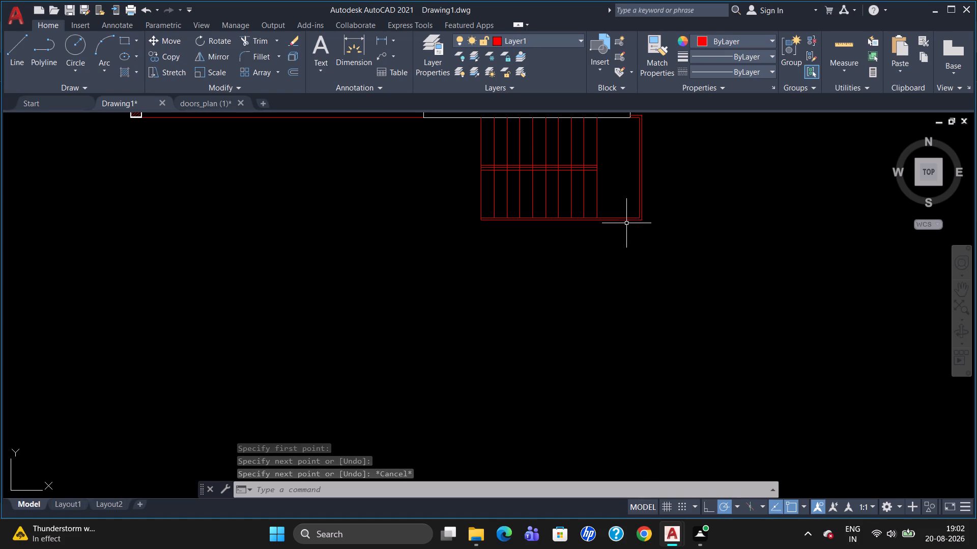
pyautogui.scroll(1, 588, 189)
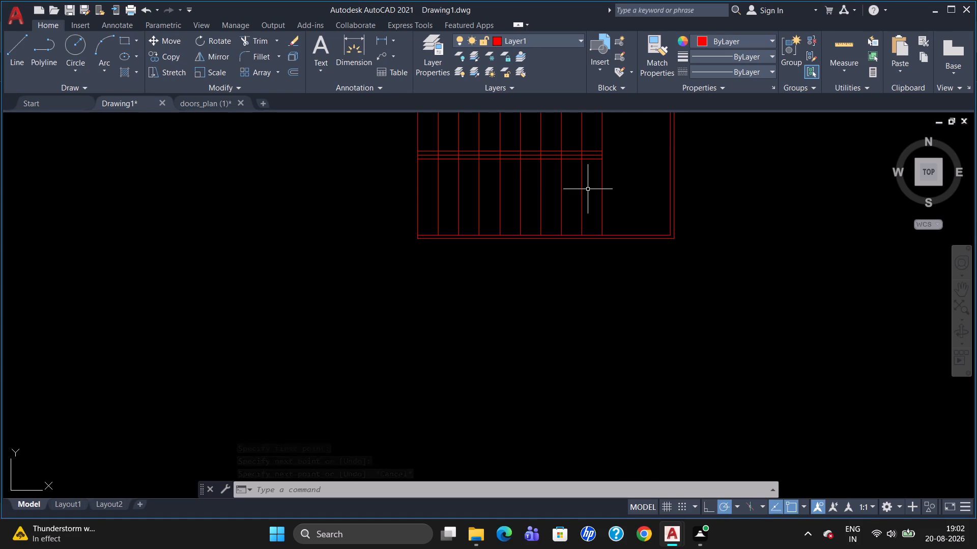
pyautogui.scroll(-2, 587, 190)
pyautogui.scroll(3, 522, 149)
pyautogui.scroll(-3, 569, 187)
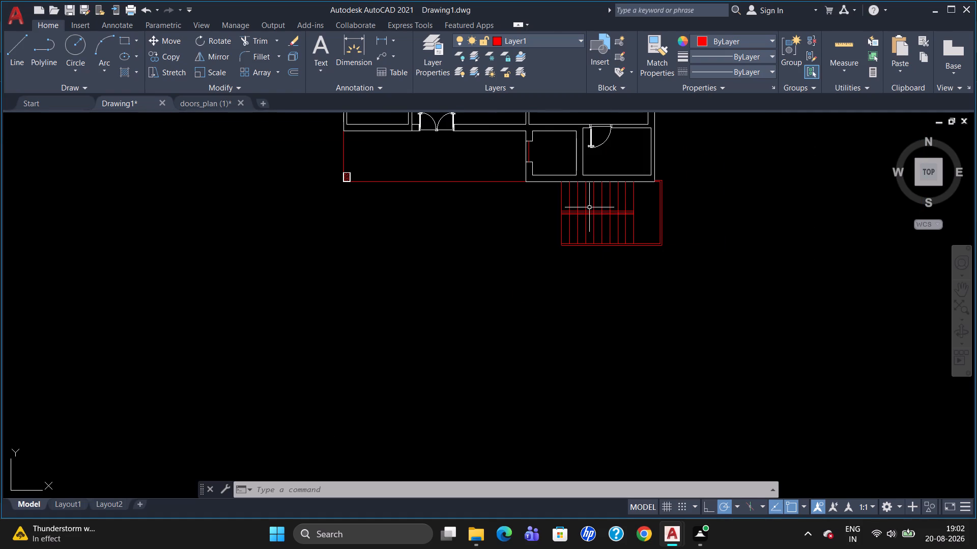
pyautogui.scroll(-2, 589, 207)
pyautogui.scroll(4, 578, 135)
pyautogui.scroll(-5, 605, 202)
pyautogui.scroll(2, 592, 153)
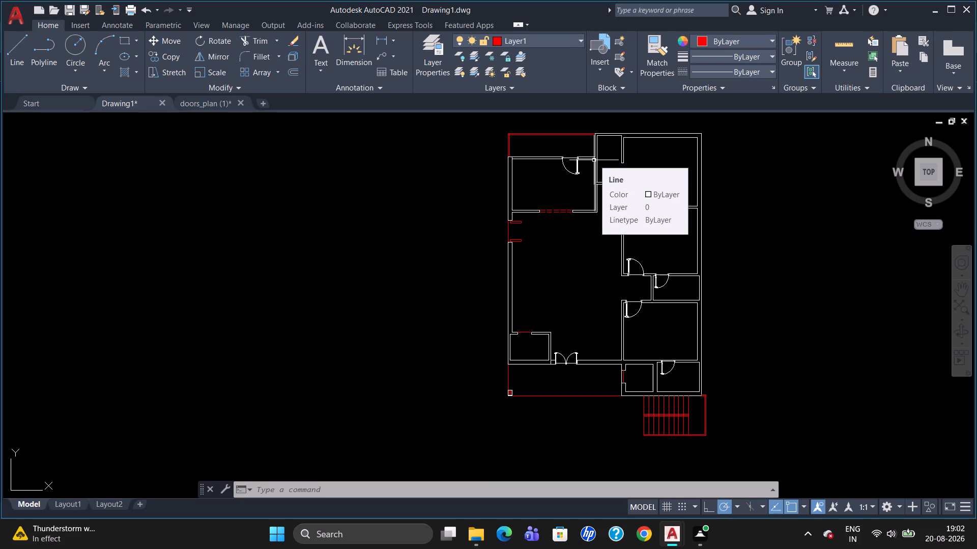
# With the ACAD_ISO02W100 linetype, draw a line 3'6" west from the plan's northwest corner and continue it straight south past the staircase.
pyautogui.scroll(2, 556, 123)
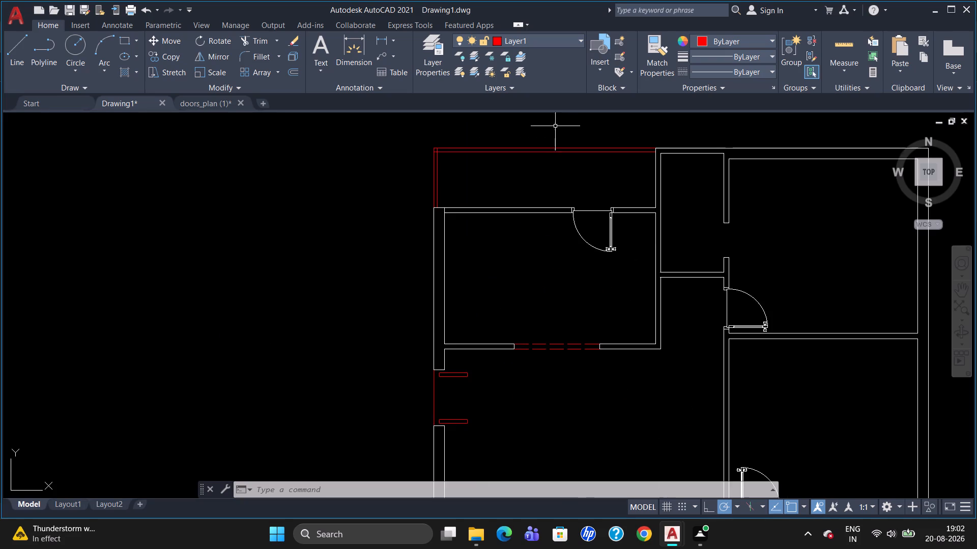
pyautogui.scroll(-1, 554, 139)
pyautogui.click(716, 74)
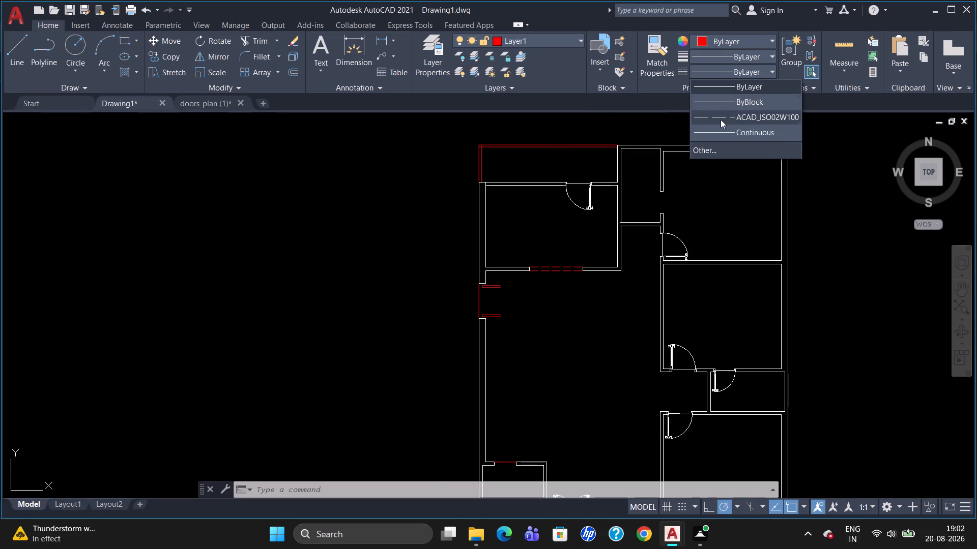
pyautogui.click(726, 115)
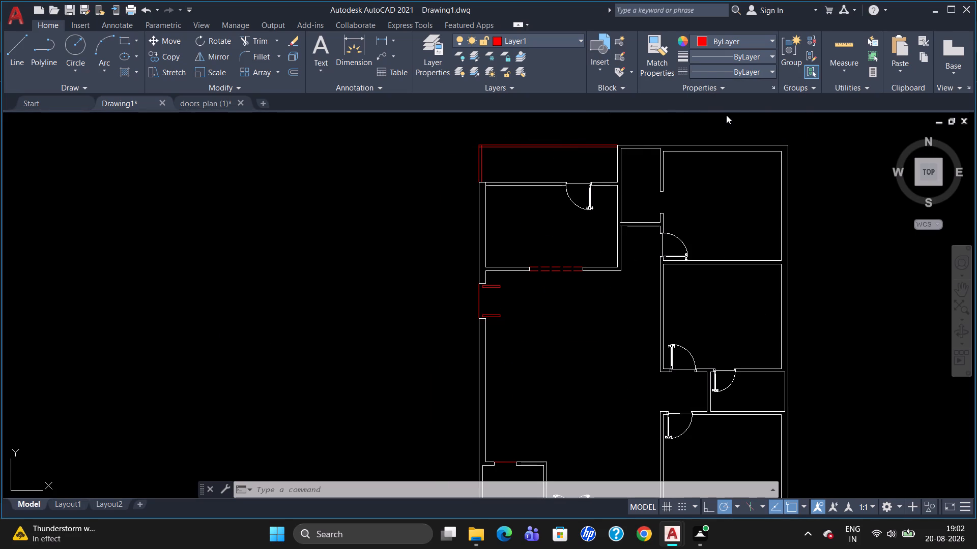
pyautogui.scroll(2, 457, 152)
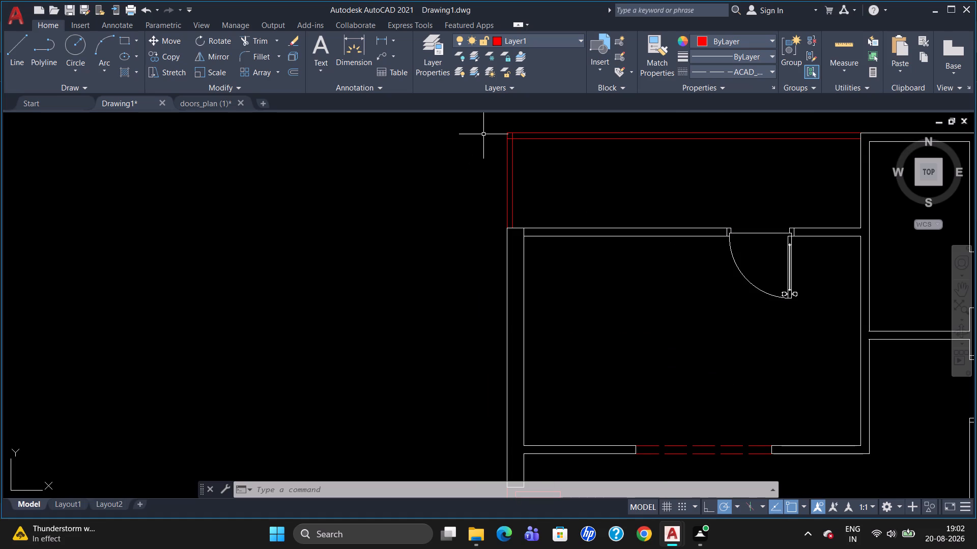
pyautogui.press('l')
pyautogui.press('Return')
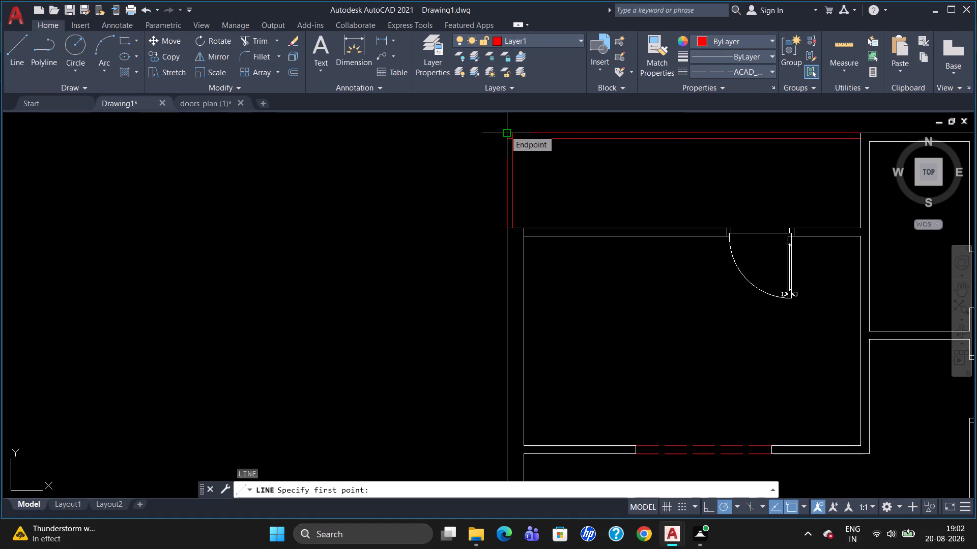
pyautogui.click(505, 130)
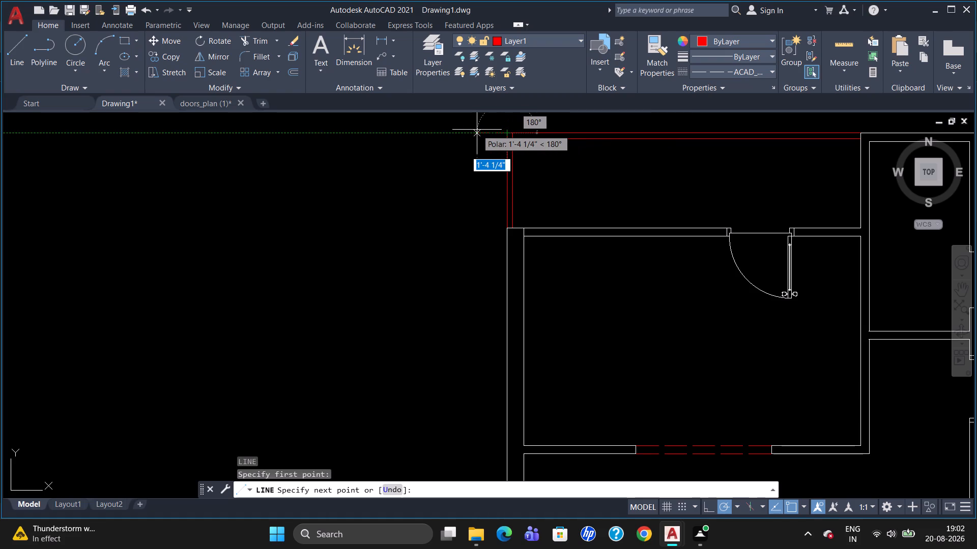
pyautogui.write('3\'6"')
pyautogui.press('Return')
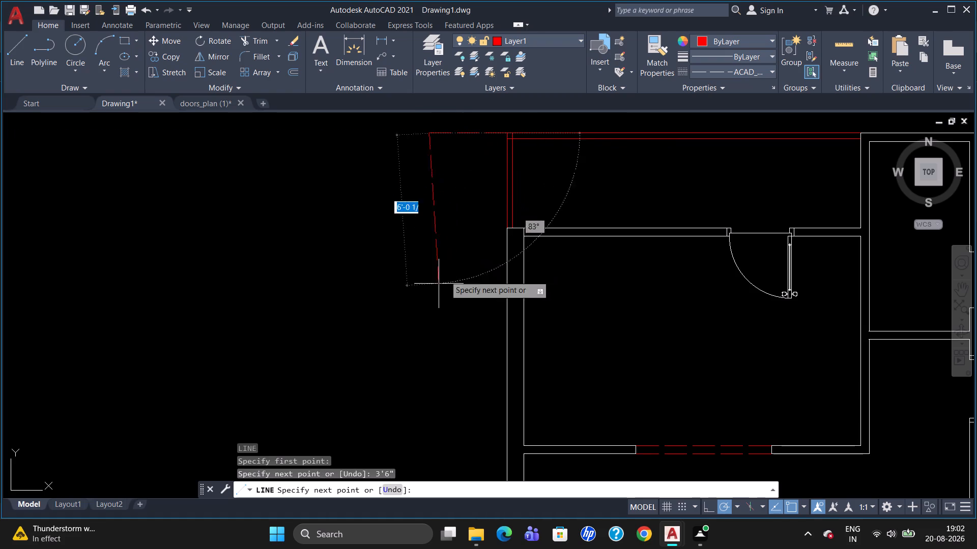
pyautogui.scroll(-2, 413, 319)
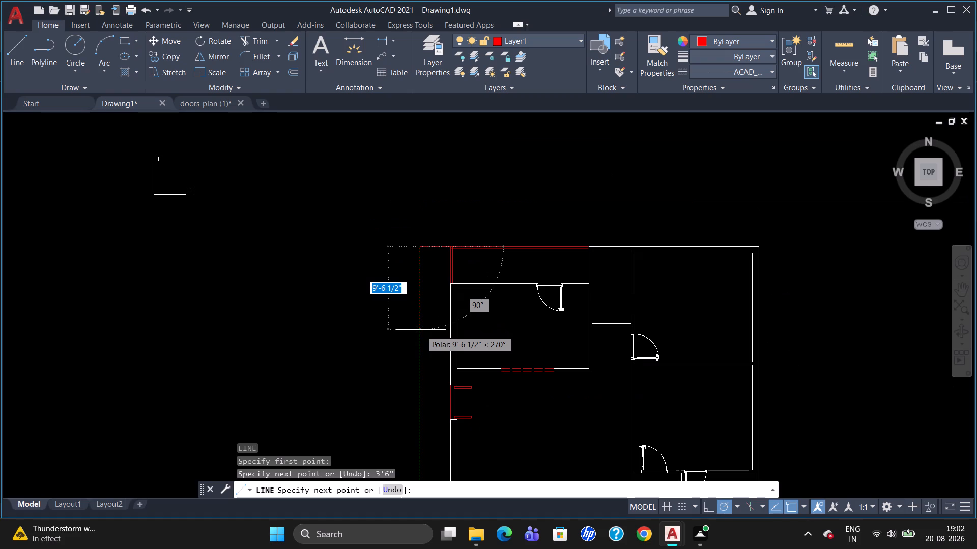
pyautogui.scroll(-3, 422, 325)
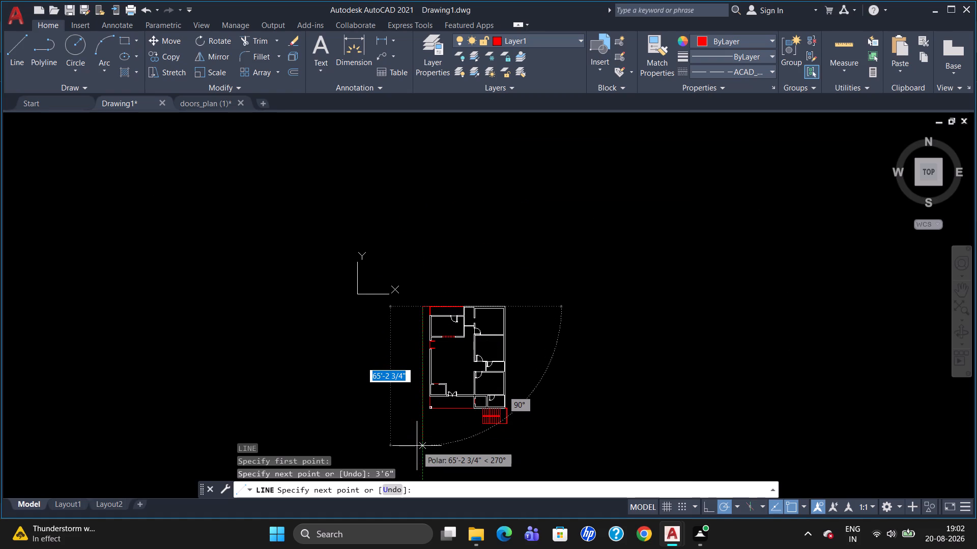
pyautogui.click(422, 464)
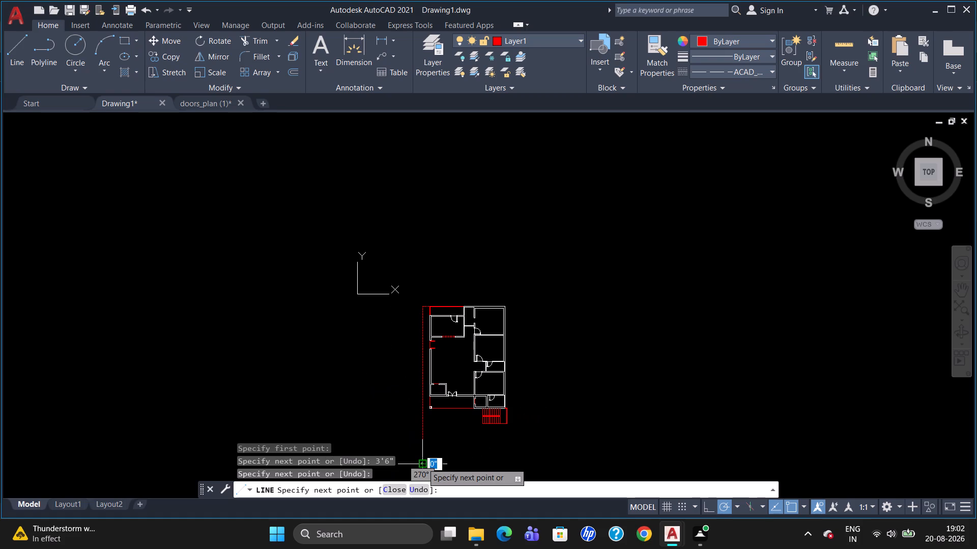
pyautogui.press('Escape')
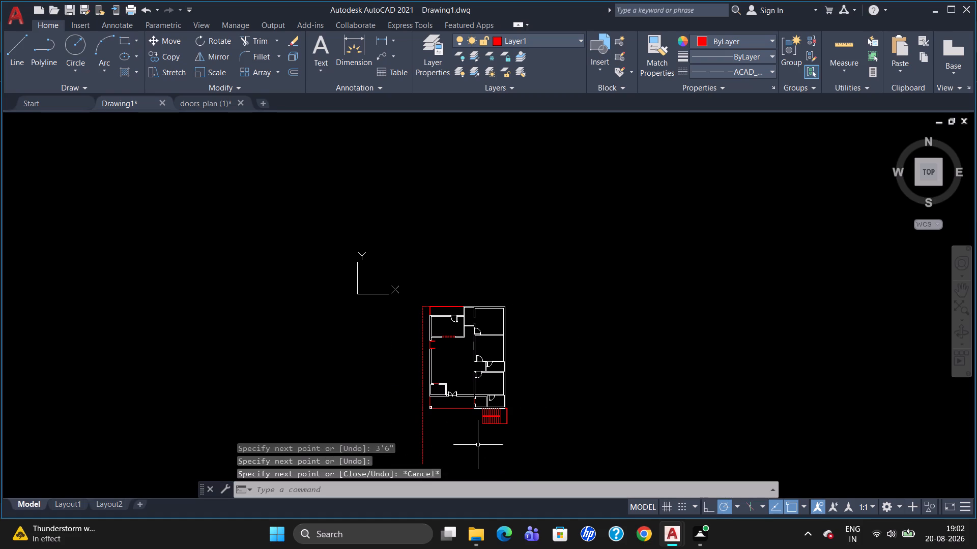
# Extend the staircase's outer southern boundary line west to the long dashed vertical line.
pyautogui.scroll(4, 481, 440)
pyautogui.scroll(-3, 481, 352)
pyautogui.scroll(3, 489, 393)
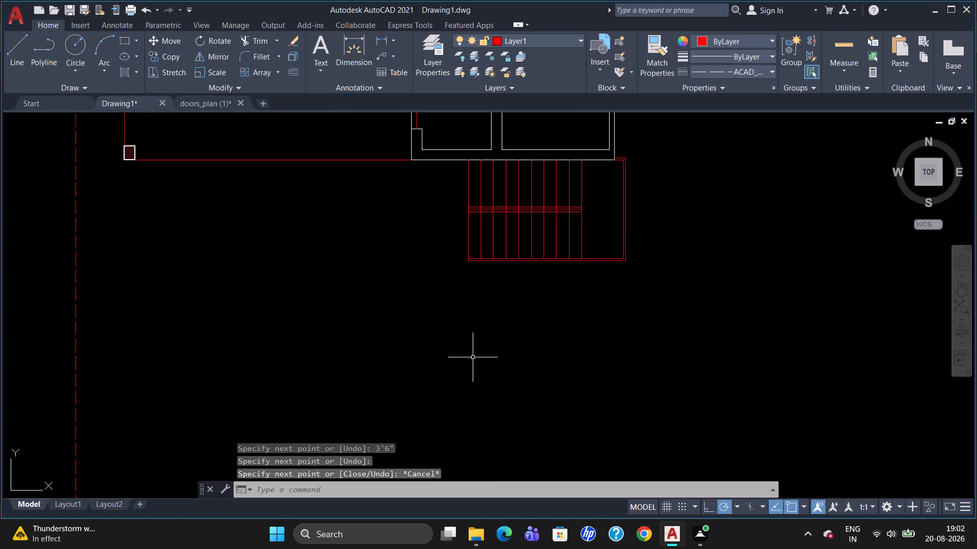
pyautogui.scroll(-1, 462, 356)
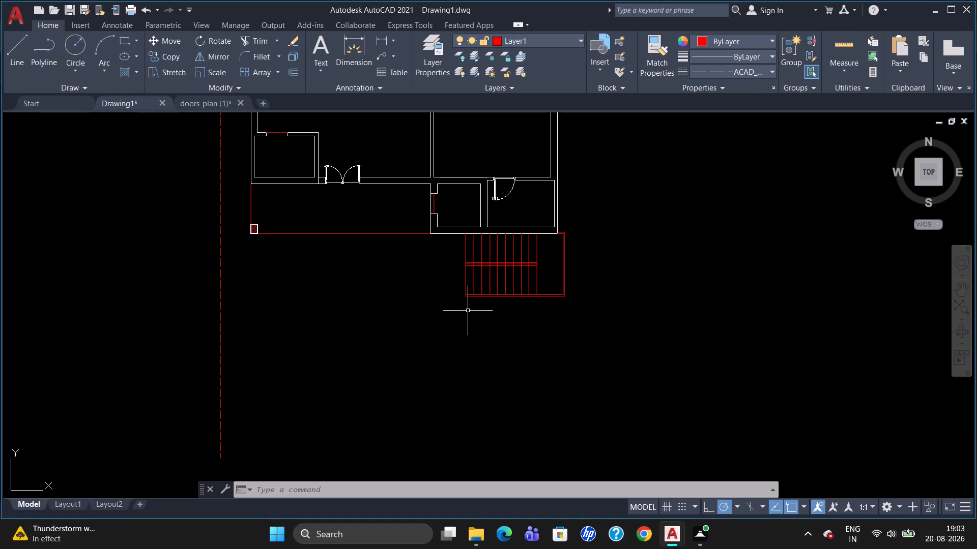
pyautogui.scroll(1, 468, 310)
pyautogui.write('ex')
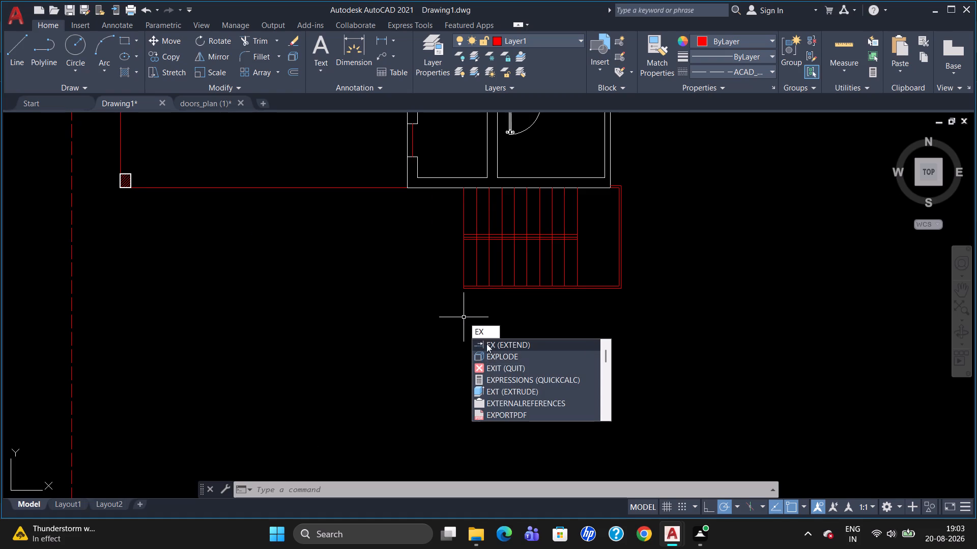
pyautogui.click(486, 344)
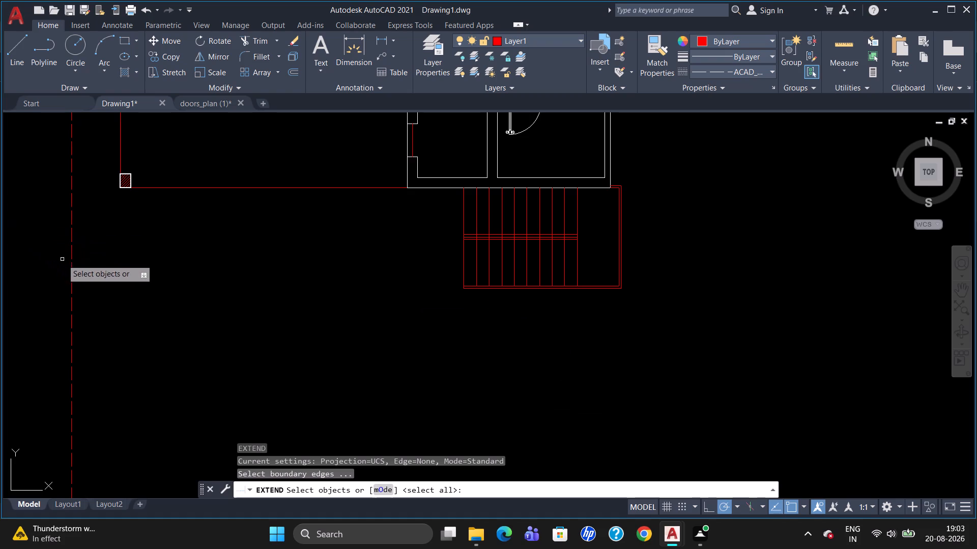
pyautogui.click(71, 265)
pyautogui.press('Return')
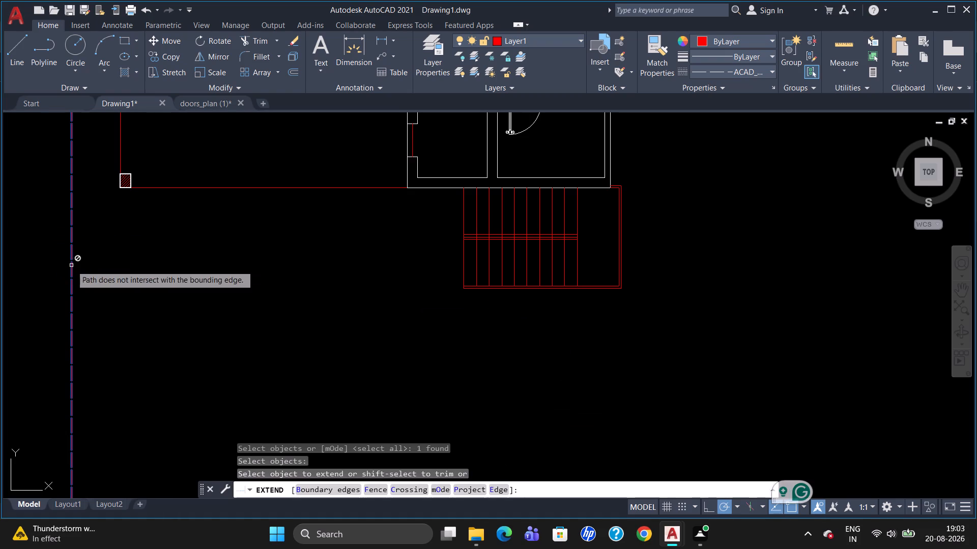
pyautogui.click(471, 289)
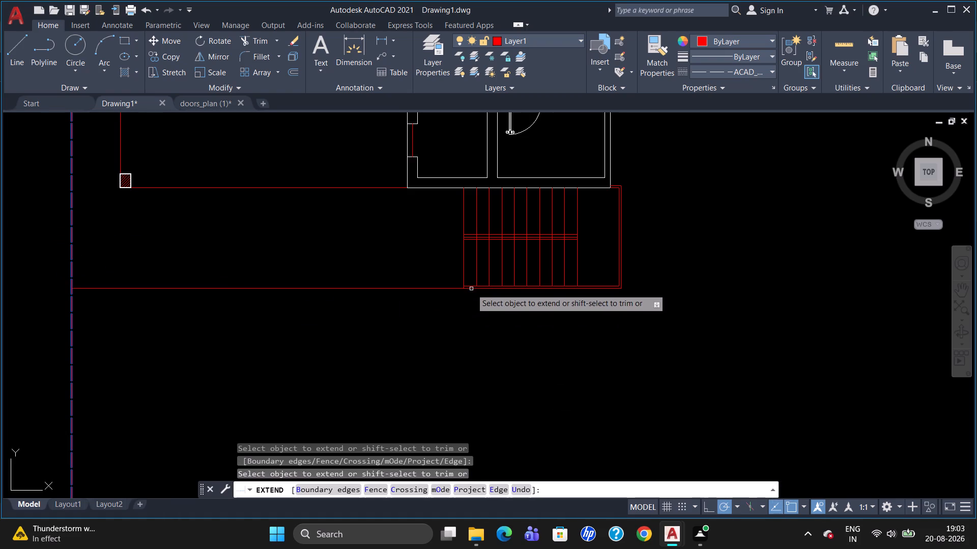
pyautogui.press('Escape')
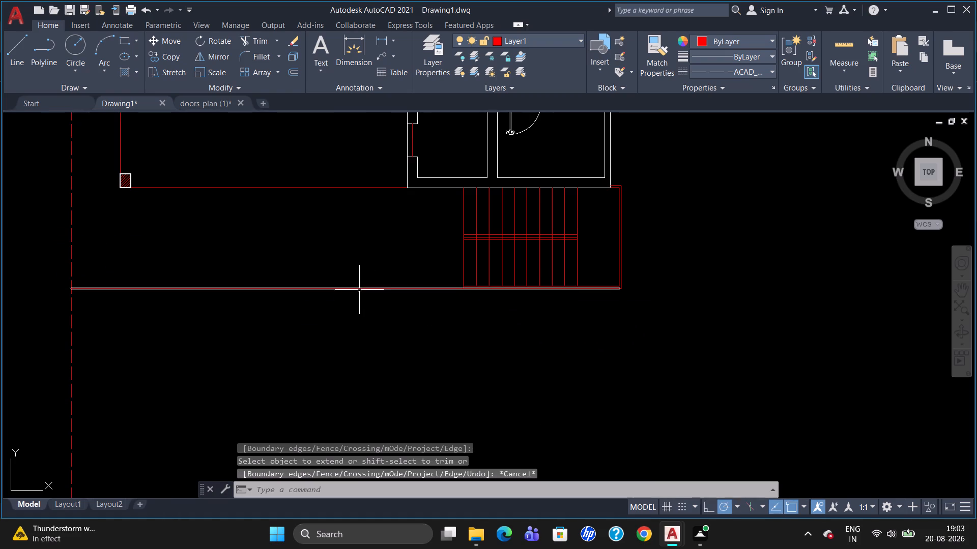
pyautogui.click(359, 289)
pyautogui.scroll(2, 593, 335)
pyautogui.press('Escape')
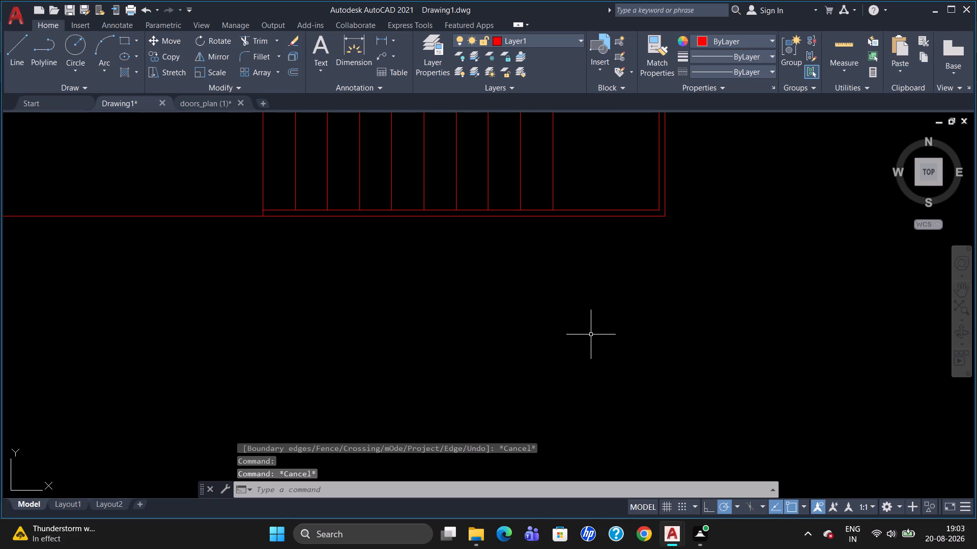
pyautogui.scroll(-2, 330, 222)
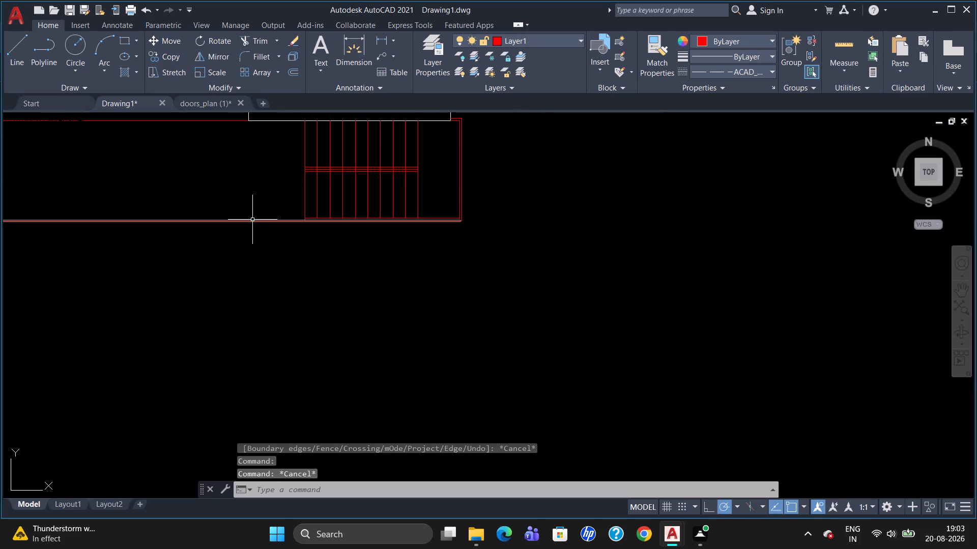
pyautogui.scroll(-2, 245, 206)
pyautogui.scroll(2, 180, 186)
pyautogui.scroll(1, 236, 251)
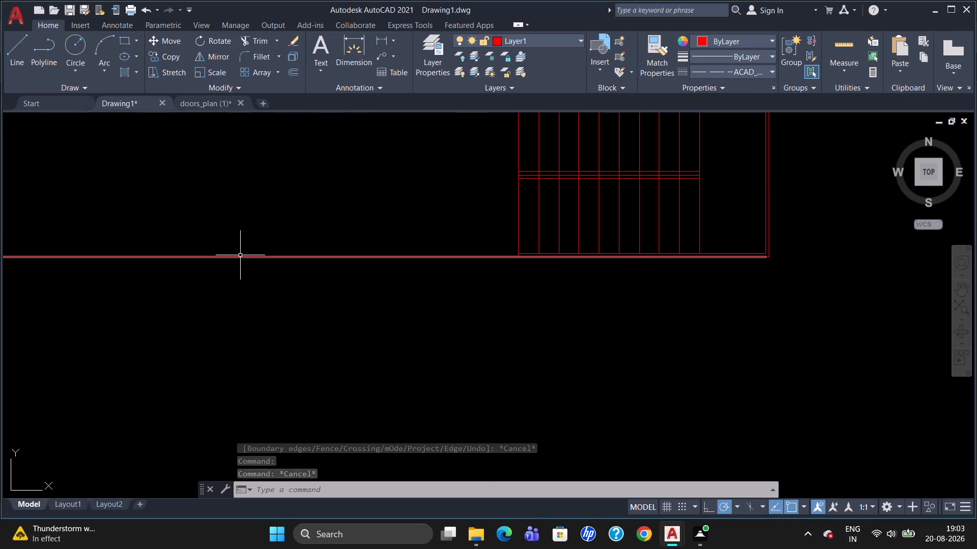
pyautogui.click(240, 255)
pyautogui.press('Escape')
# Break the extended southern boundary line at the staircase's southwest corner.
pyautogui.scroll(-2, 295, 273)
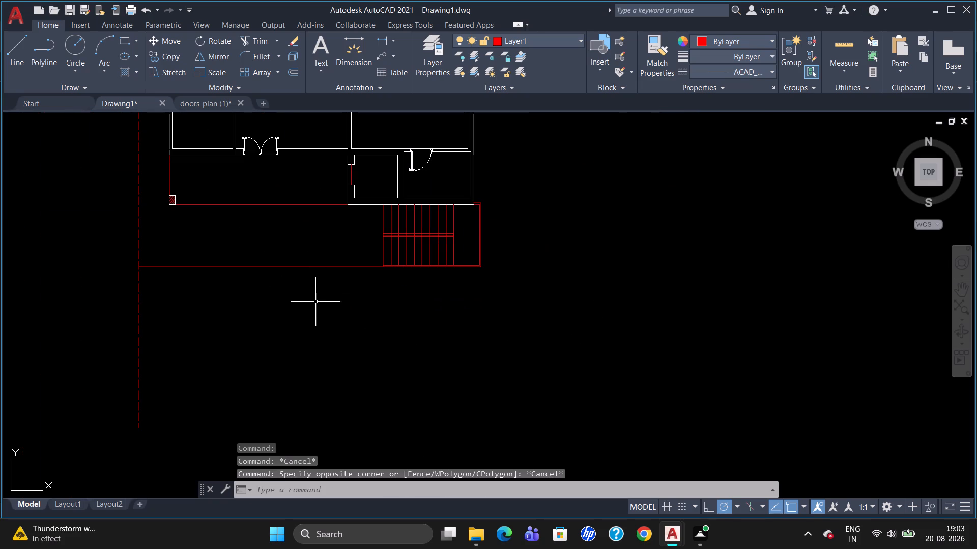
pyautogui.write('br')
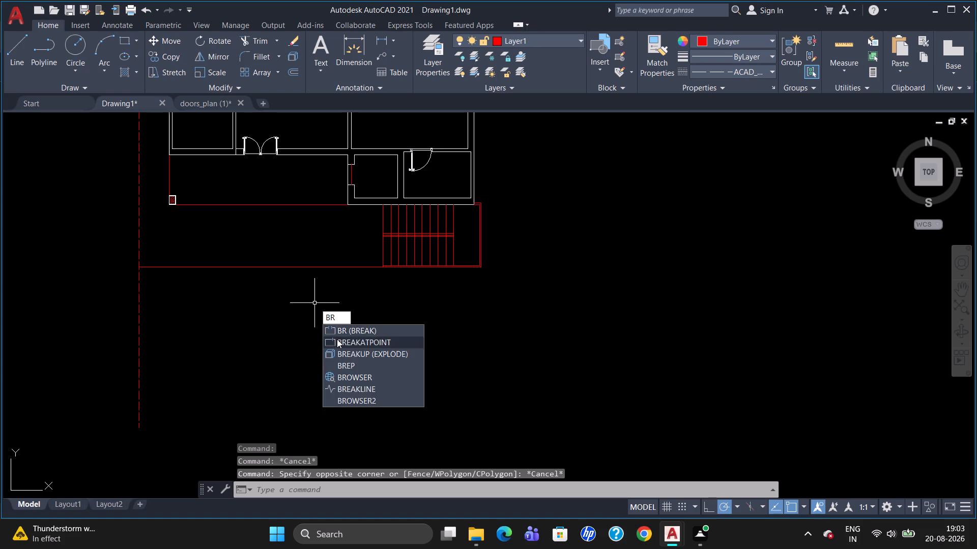
pyautogui.click(338, 339)
pyautogui.click(321, 267)
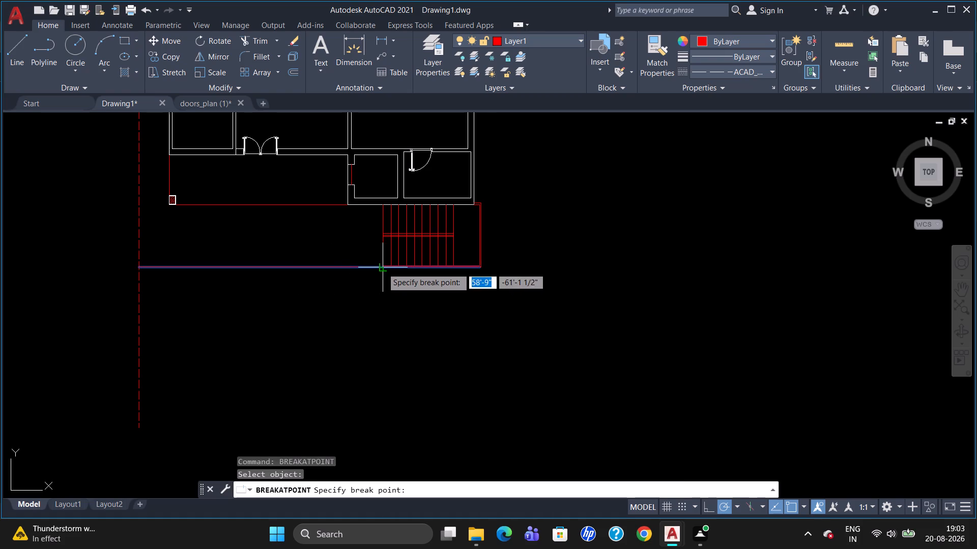
pyautogui.click(382, 268)
# Change the linetype of the southern boundary segment west of the staircase to ACAD_ISO02W100.
pyautogui.scroll(2, 349, 265)
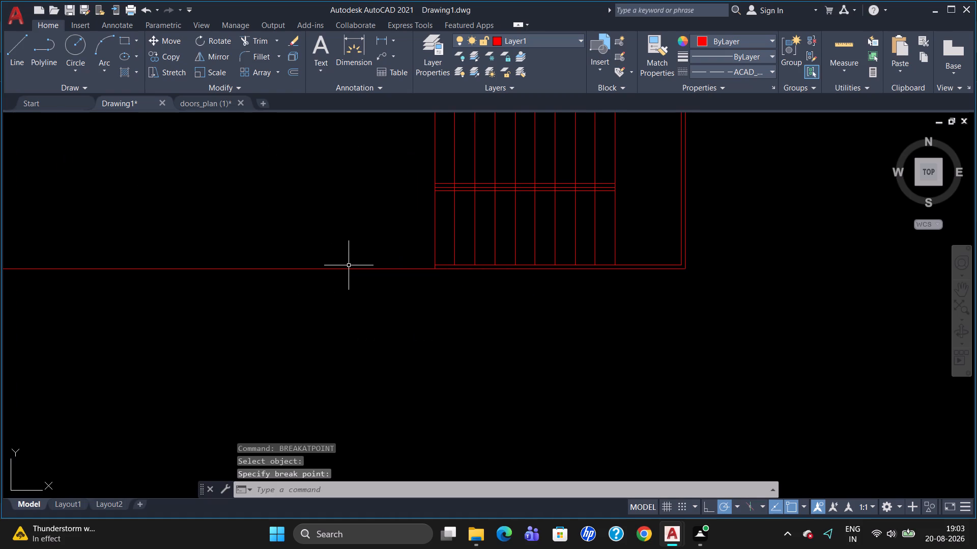
pyautogui.click(348, 269)
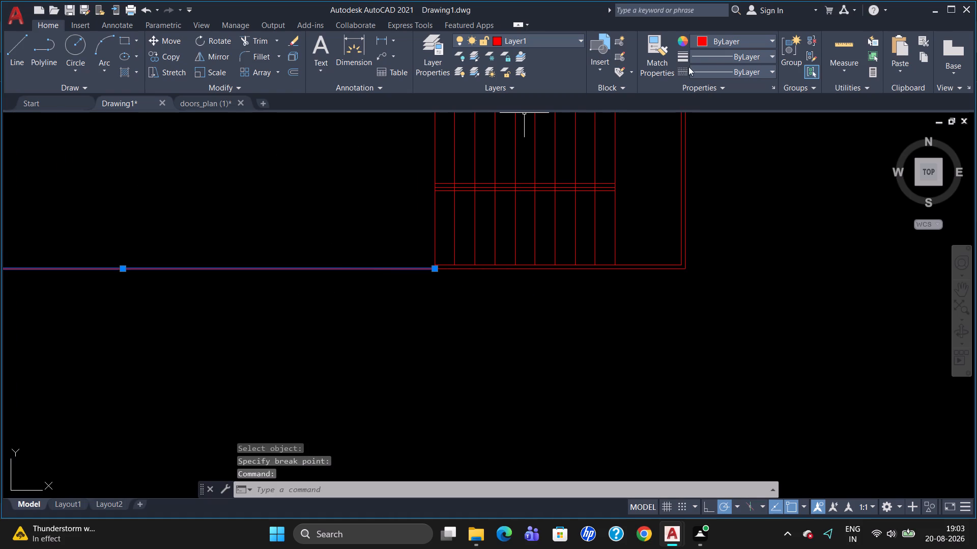
pyautogui.click(719, 73)
pyautogui.click(724, 112)
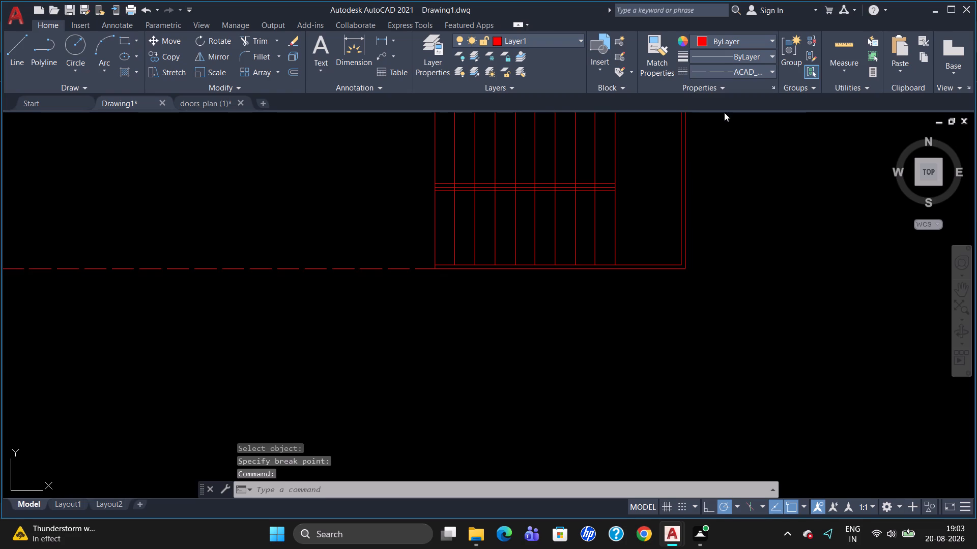
pyautogui.press('Escape')
# Trim off the part of the western dashed line that projects south of the dashed southern boundary.
pyautogui.scroll(-3, 387, 246)
pyautogui.write('tr')
pyautogui.press('Return')
pyautogui.press('Return')
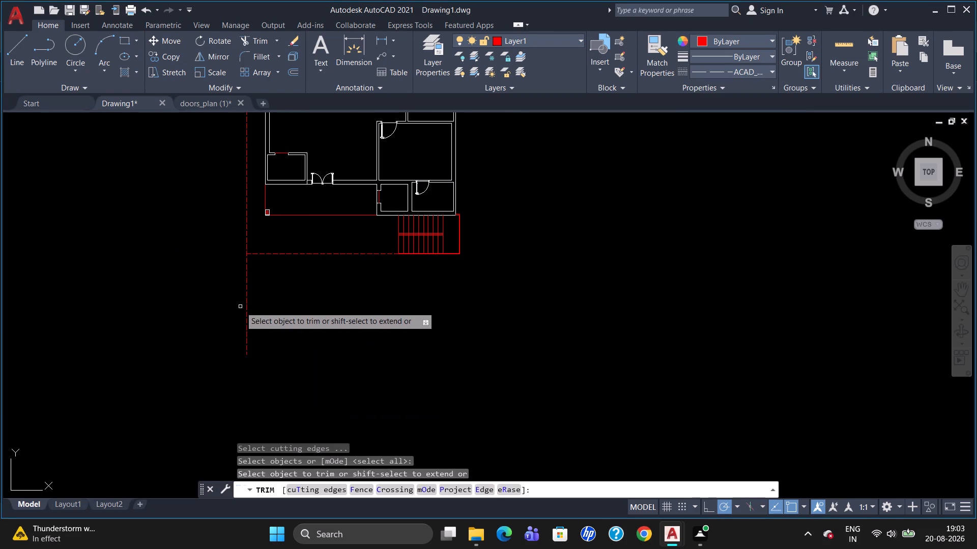
pyautogui.click(245, 306)
pyautogui.press('Escape')
pyautogui.scroll(-1, 396, 264)
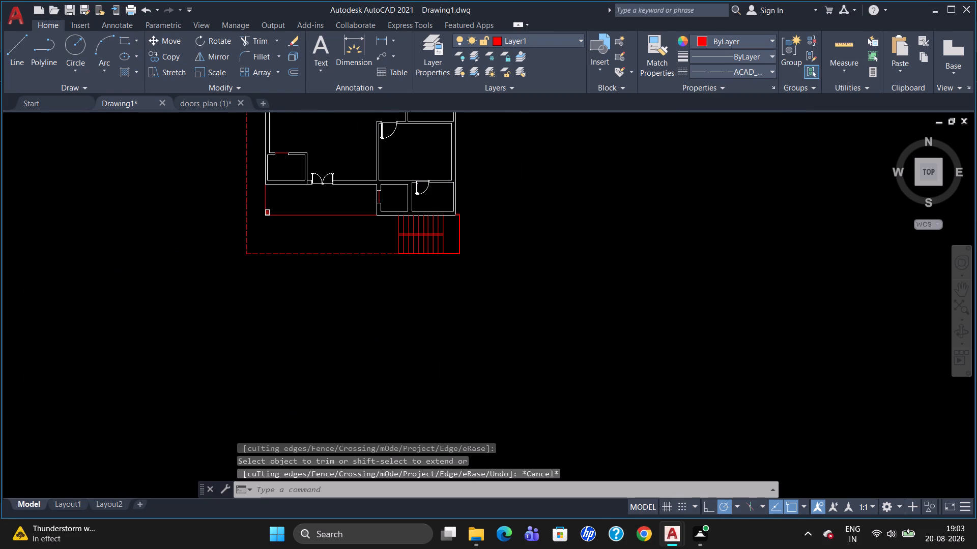
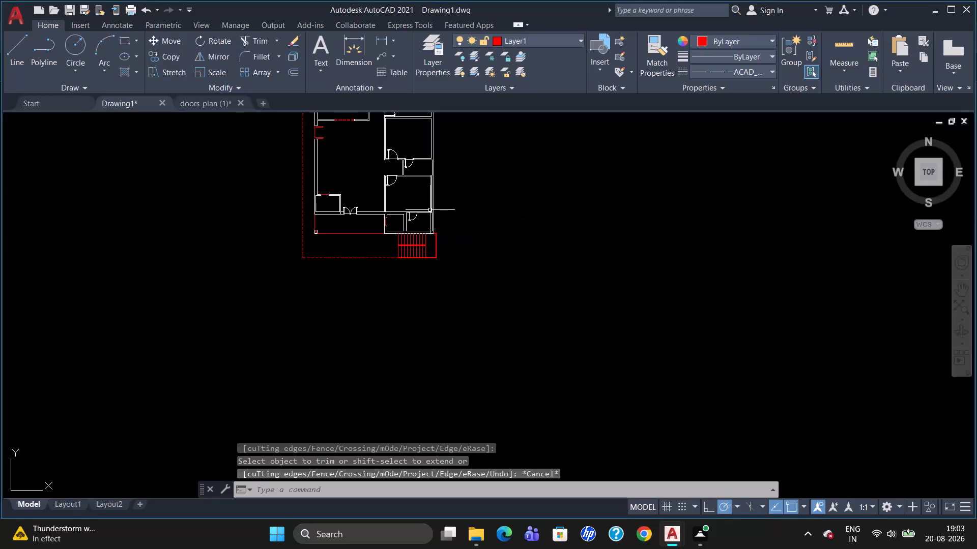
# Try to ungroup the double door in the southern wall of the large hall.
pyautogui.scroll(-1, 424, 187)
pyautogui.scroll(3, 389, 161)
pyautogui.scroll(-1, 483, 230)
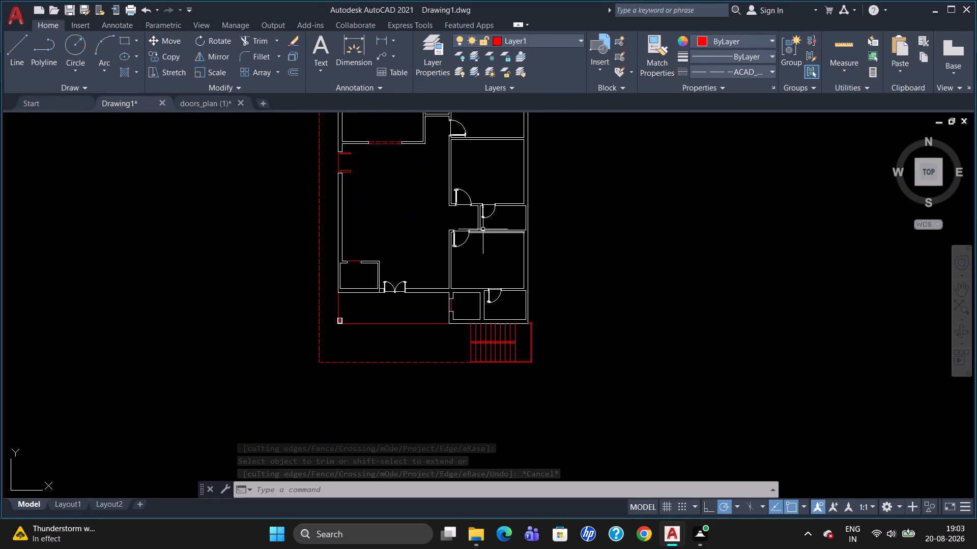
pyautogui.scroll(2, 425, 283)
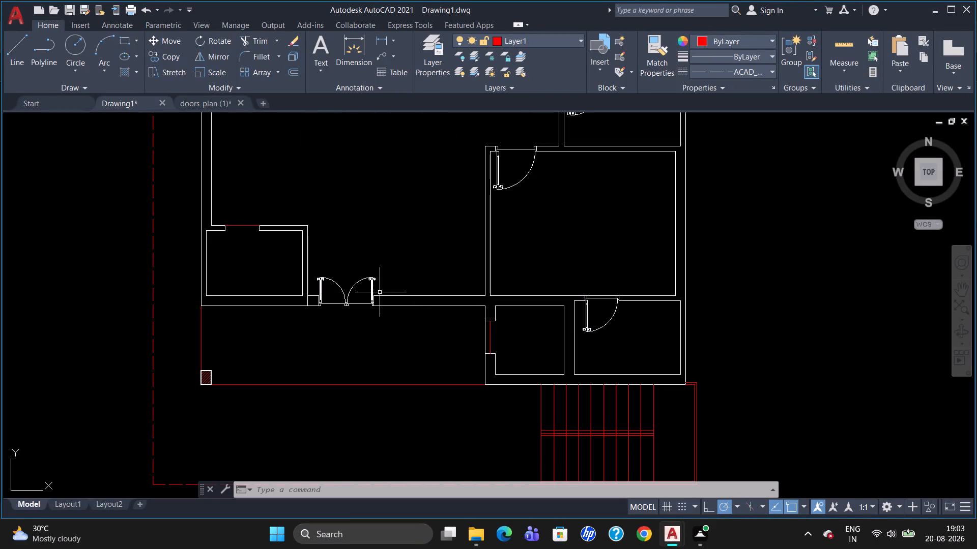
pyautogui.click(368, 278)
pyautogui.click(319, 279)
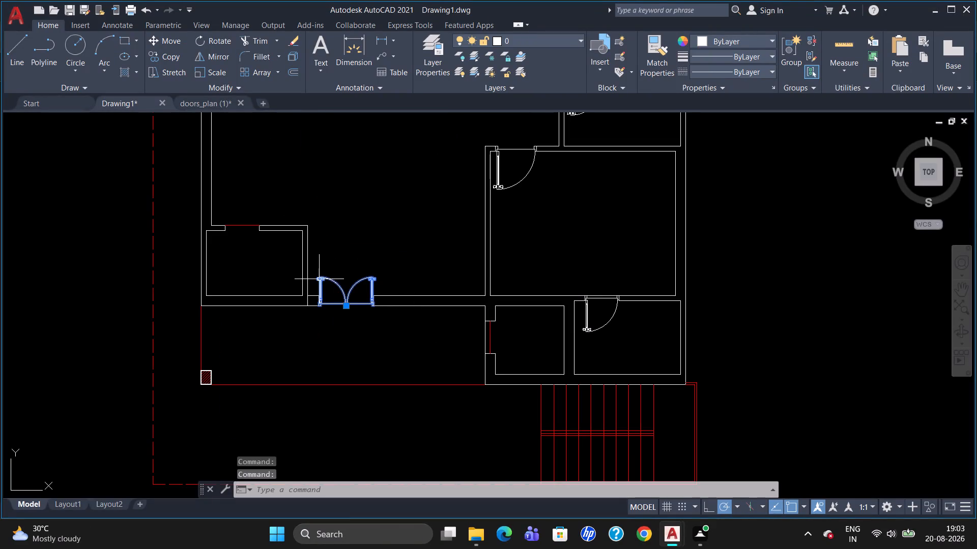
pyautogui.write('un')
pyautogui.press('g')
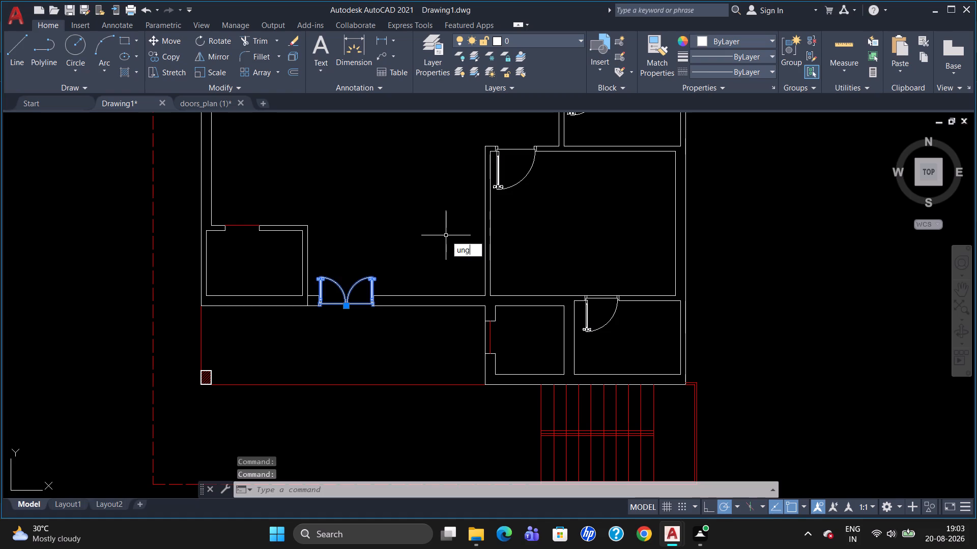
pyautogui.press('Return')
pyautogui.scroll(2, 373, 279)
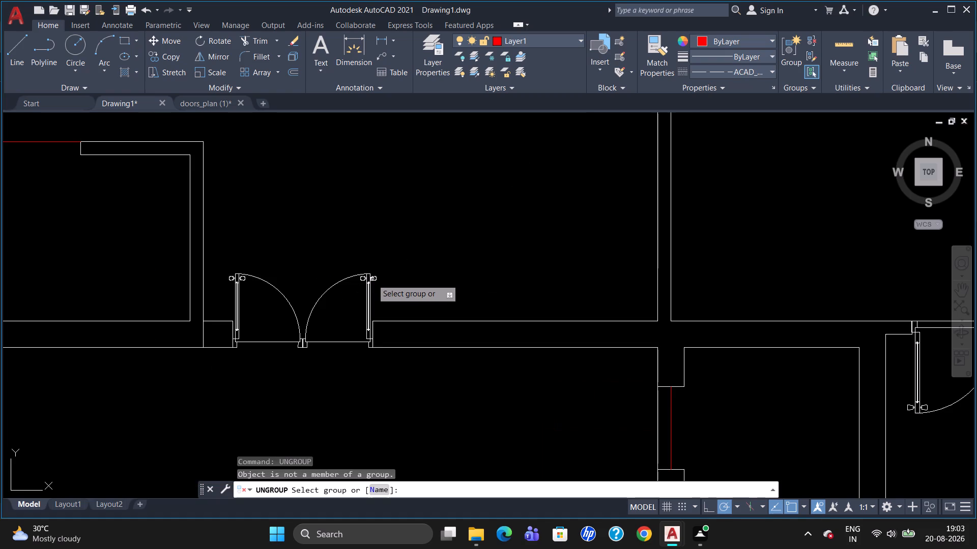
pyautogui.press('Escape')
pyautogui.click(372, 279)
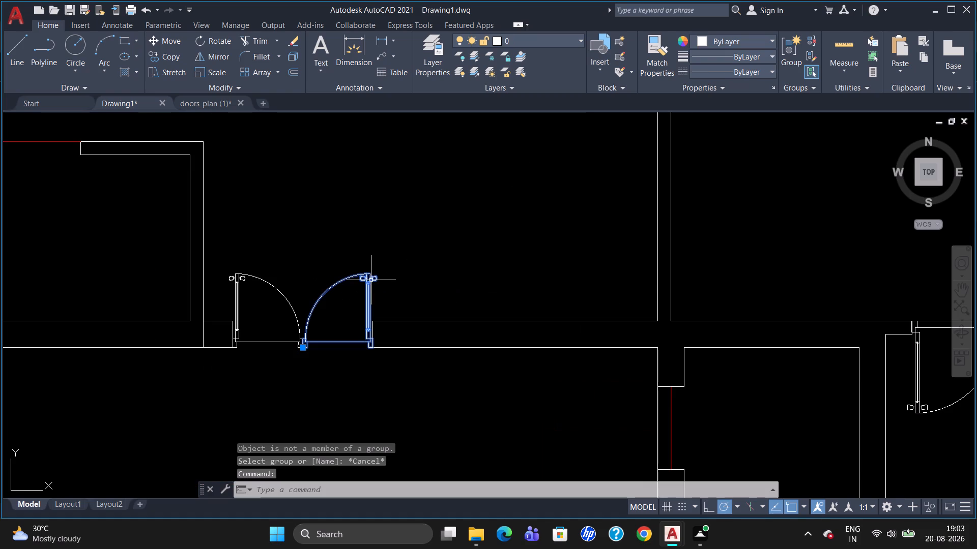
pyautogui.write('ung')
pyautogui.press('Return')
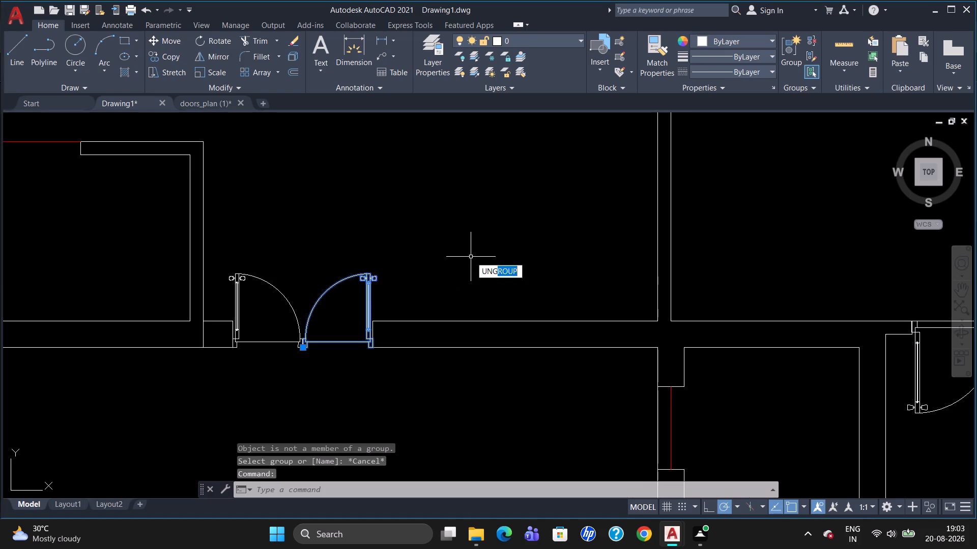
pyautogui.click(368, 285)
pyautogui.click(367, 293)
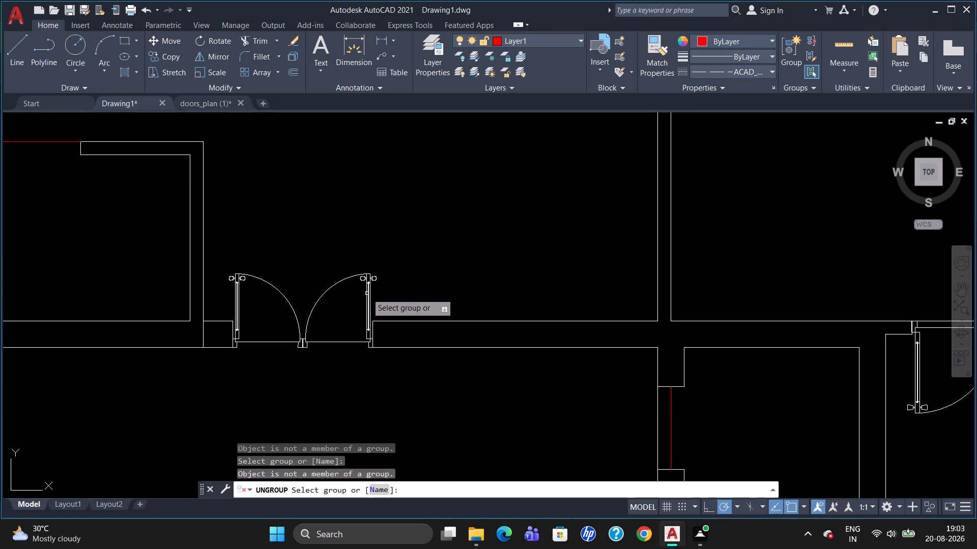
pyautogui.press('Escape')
# Explode the eastern leaf of the double door in the hall's southern wall.
pyautogui.click(369, 295)
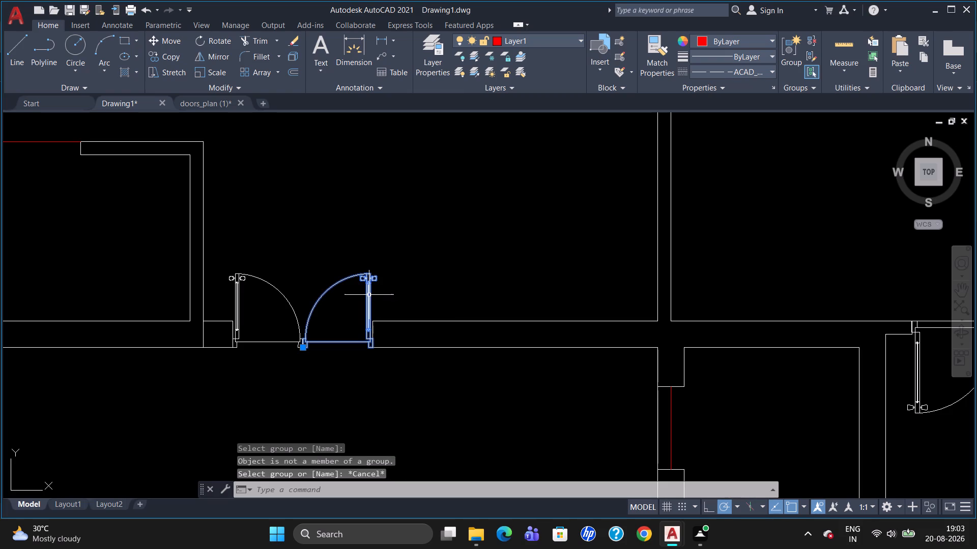
pyautogui.press('x')
pyautogui.press('Return')
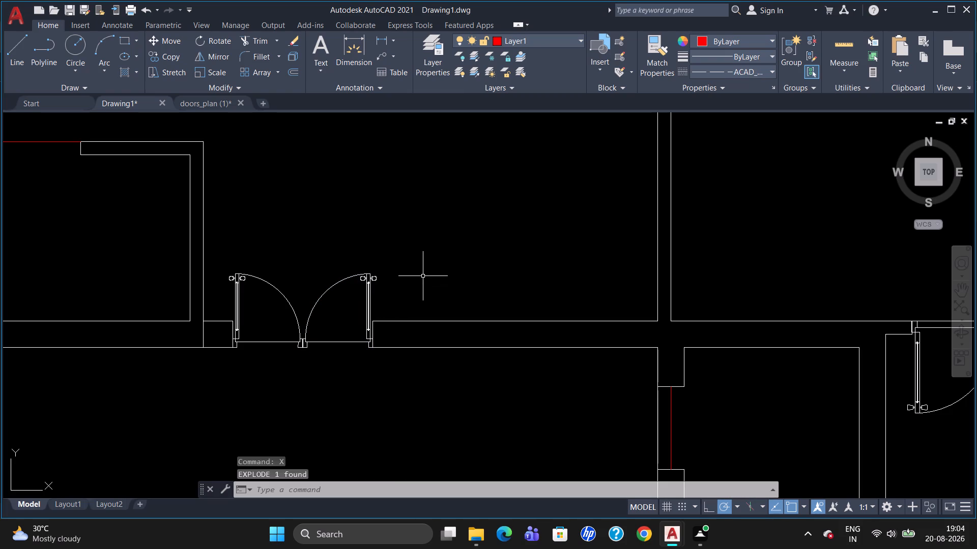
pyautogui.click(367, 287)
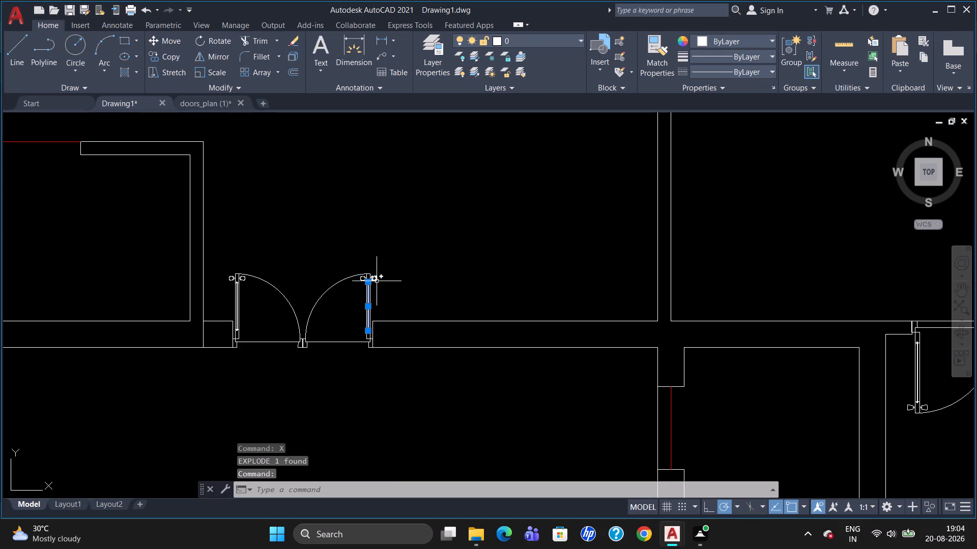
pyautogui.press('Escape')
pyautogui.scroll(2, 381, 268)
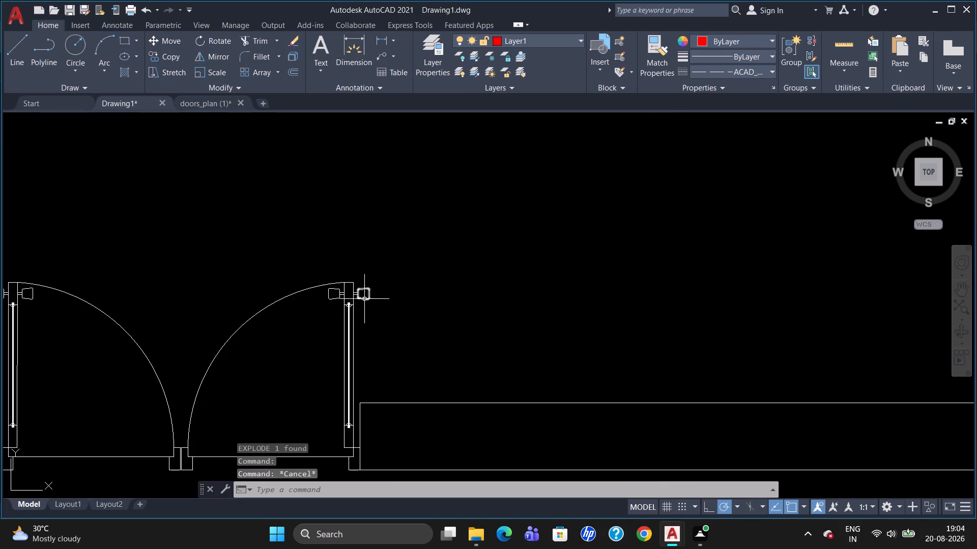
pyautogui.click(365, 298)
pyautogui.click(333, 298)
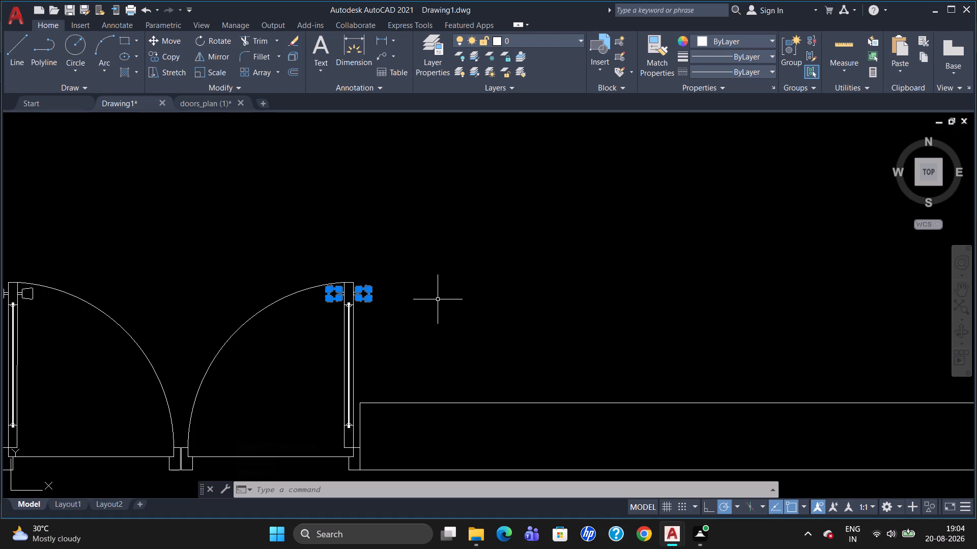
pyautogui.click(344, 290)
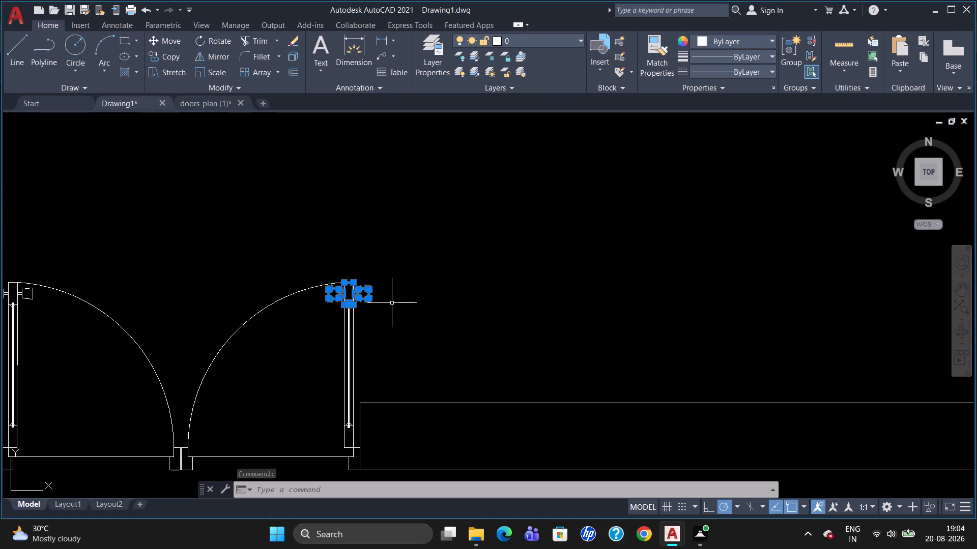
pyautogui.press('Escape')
# Create a new layer, Layer2, and set its colour to index 110.
pyautogui.scroll(-2, 405, 260)
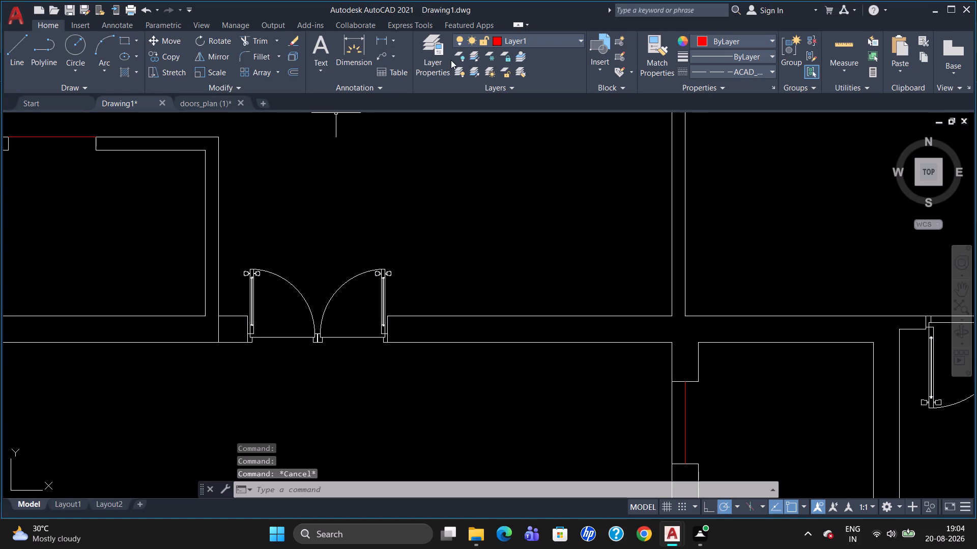
pyautogui.click(441, 54)
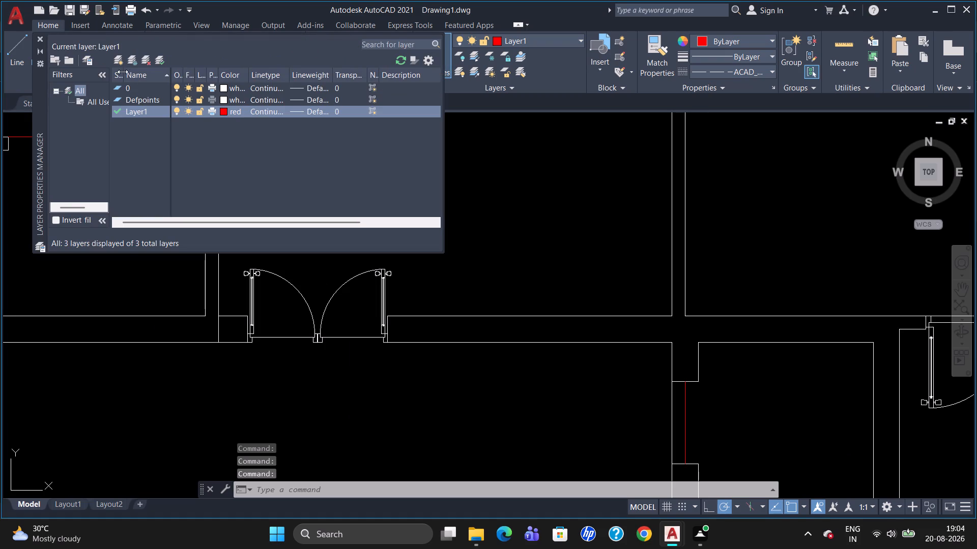
pyautogui.click(121, 61)
pyautogui.click(223, 123)
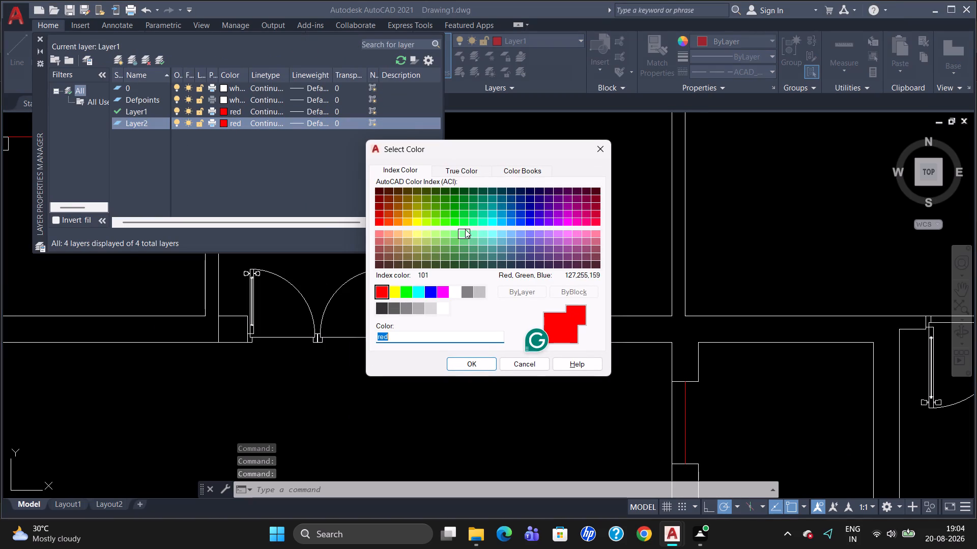
pyautogui.click(468, 222)
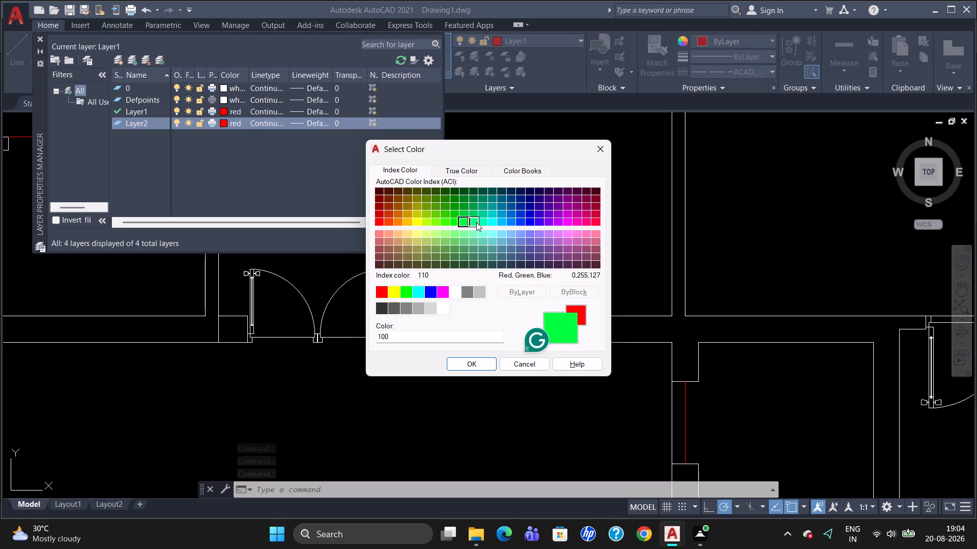
pyautogui.click(476, 222)
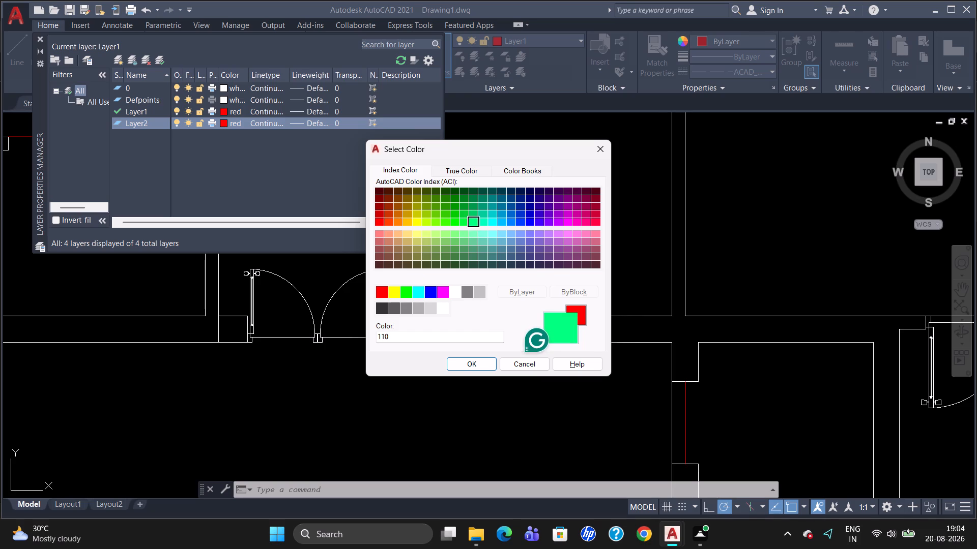
pyautogui.click(466, 360)
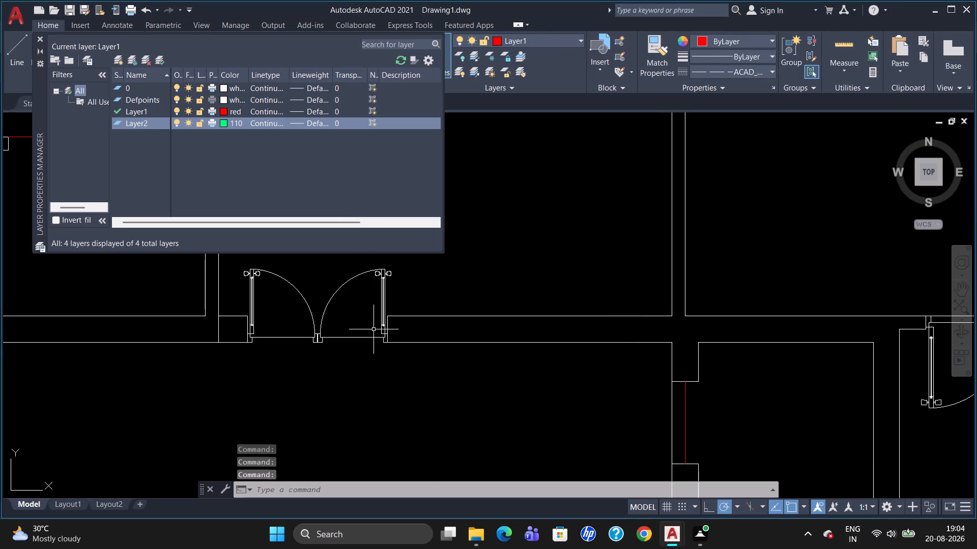
pyautogui.click(38, 38)
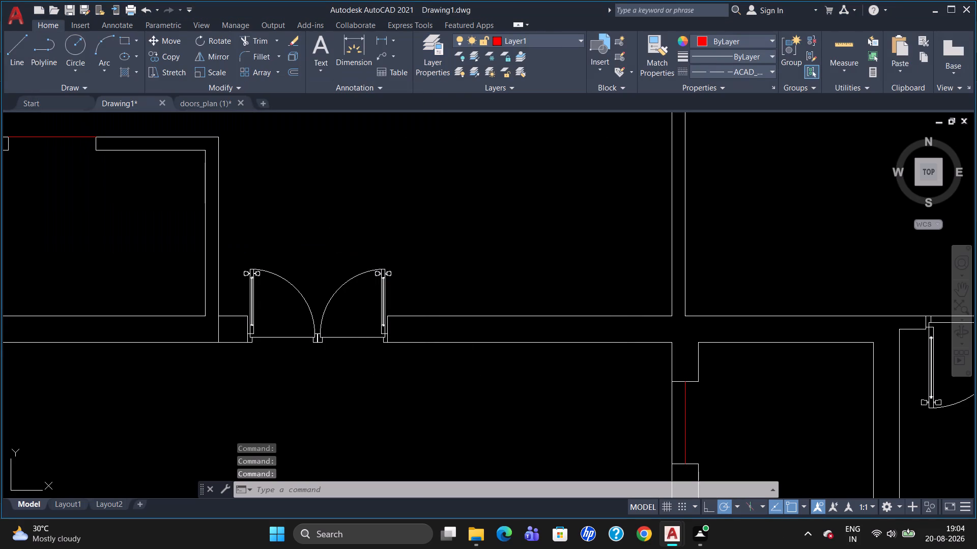
# Explode the western leaf of the double door in the hall's southern wall.
pyautogui.scroll(-1, 288, 304)
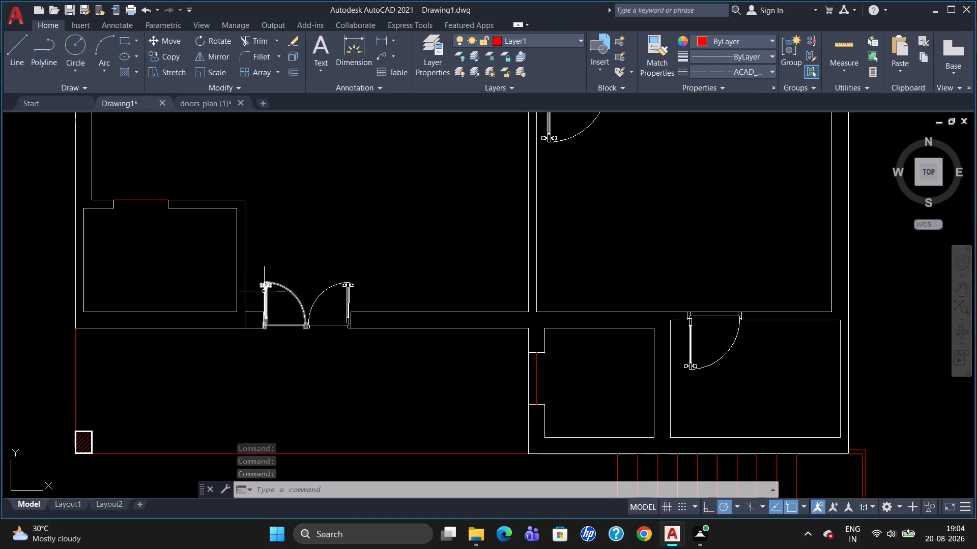
pyautogui.click(264, 291)
pyautogui.press('x')
pyautogui.press('Return')
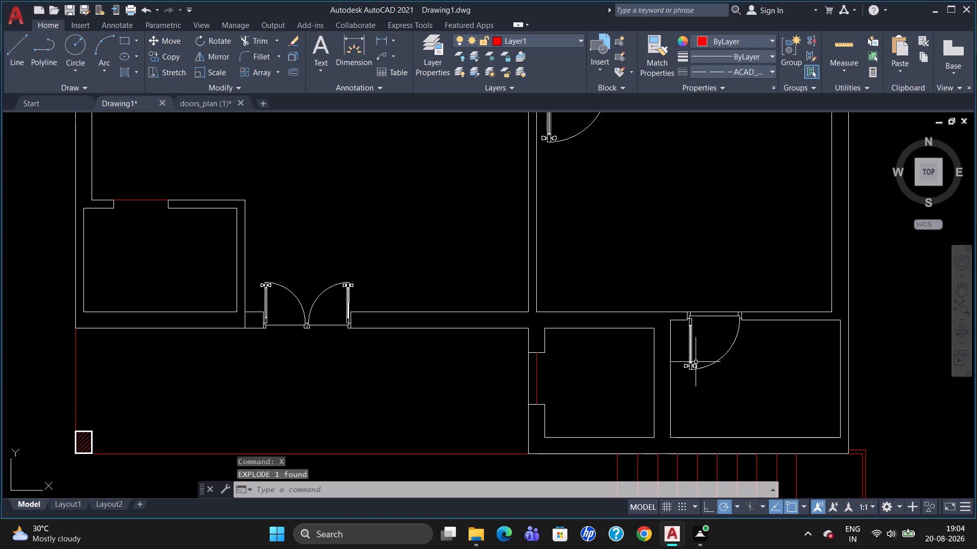
# Explode the doors of the small southeastern room and the large room directly north of it.
pyautogui.click(693, 364)
pyautogui.press('x')
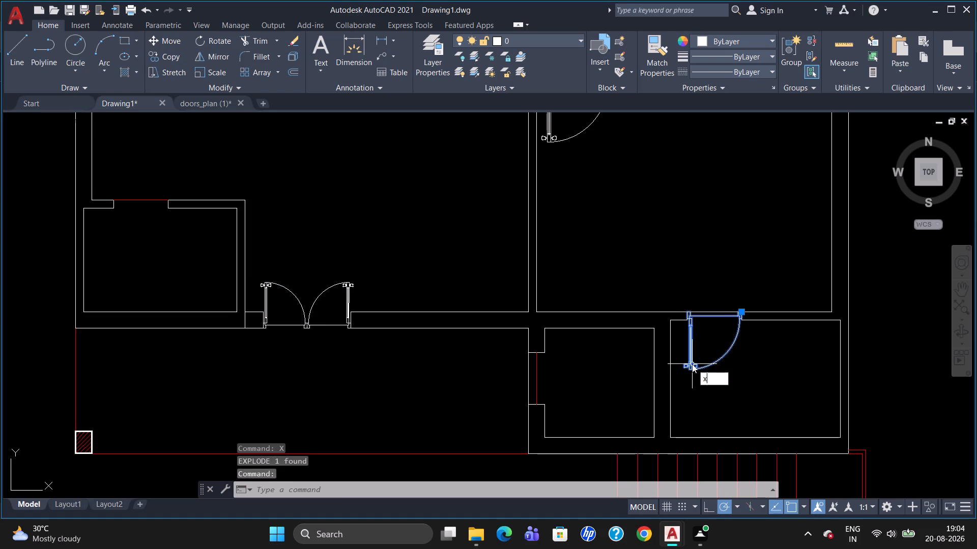
pyautogui.press('Return')
pyautogui.scroll(-2, 655, 220)
pyautogui.scroll(2, 646, 169)
pyautogui.click(569, 218)
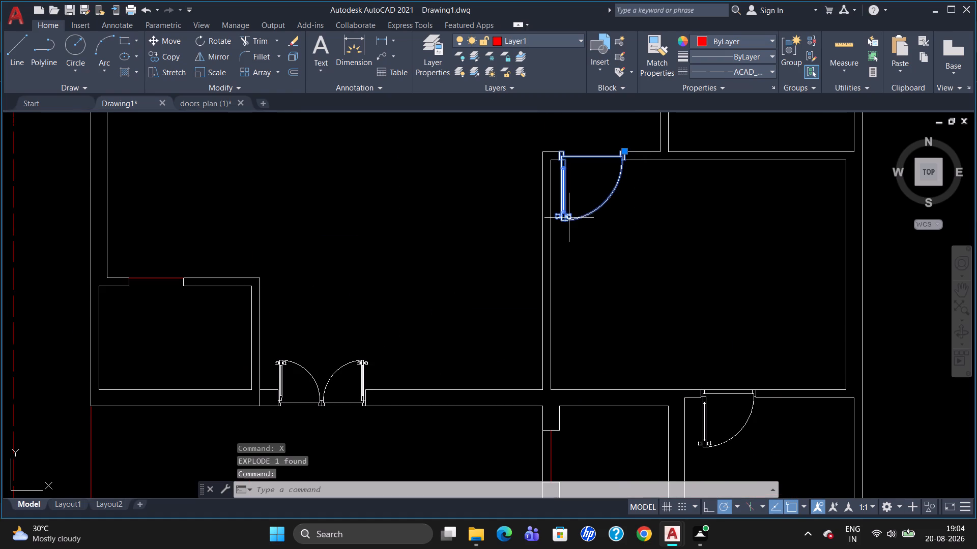
pyautogui.press('x')
pyautogui.press('Return')
# Explode the doors of the small room on the eastern side and the large room directly north of it.
pyautogui.scroll(-2, 644, 219)
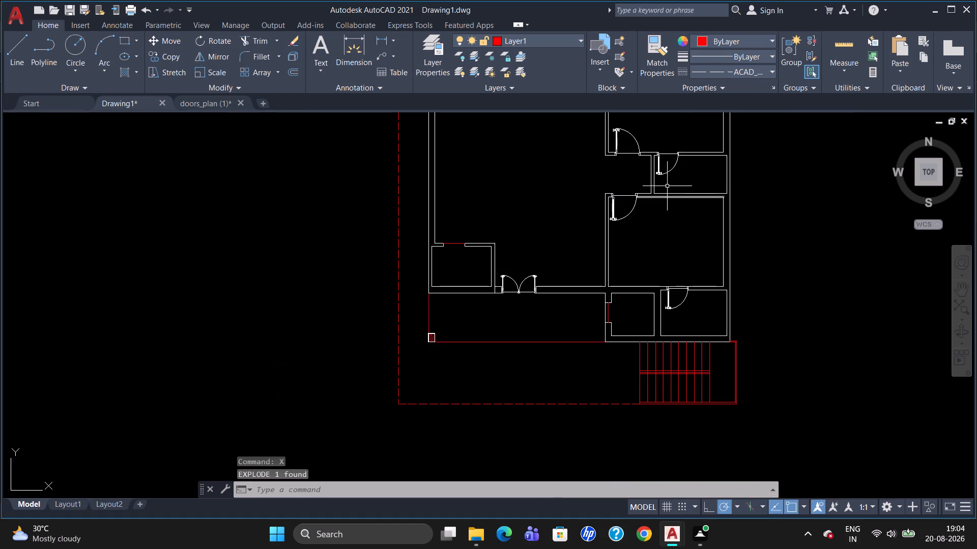
pyautogui.scroll(2, 686, 137)
pyautogui.click(618, 219)
pyautogui.press('x')
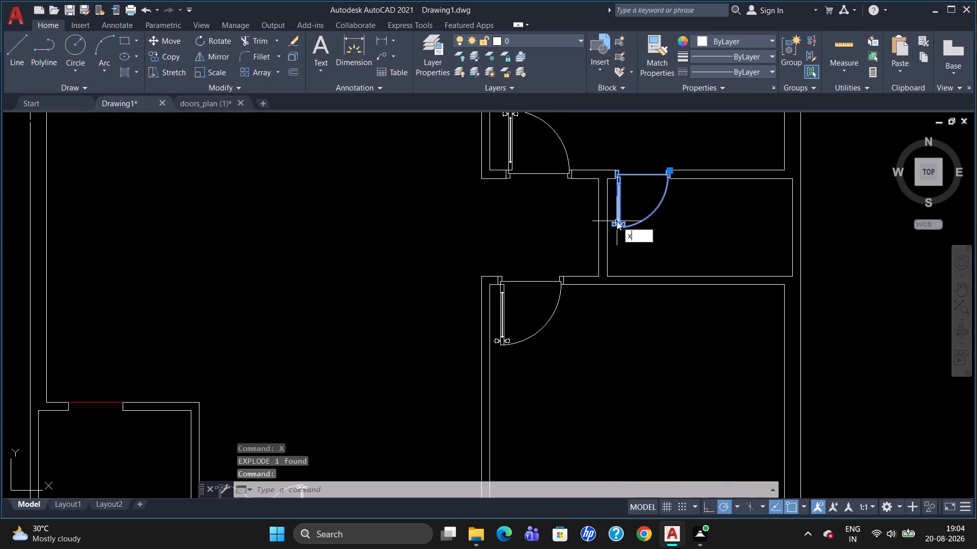
pyautogui.press('Return')
pyautogui.scroll(-2, 620, 207)
pyautogui.scroll(2, 607, 159)
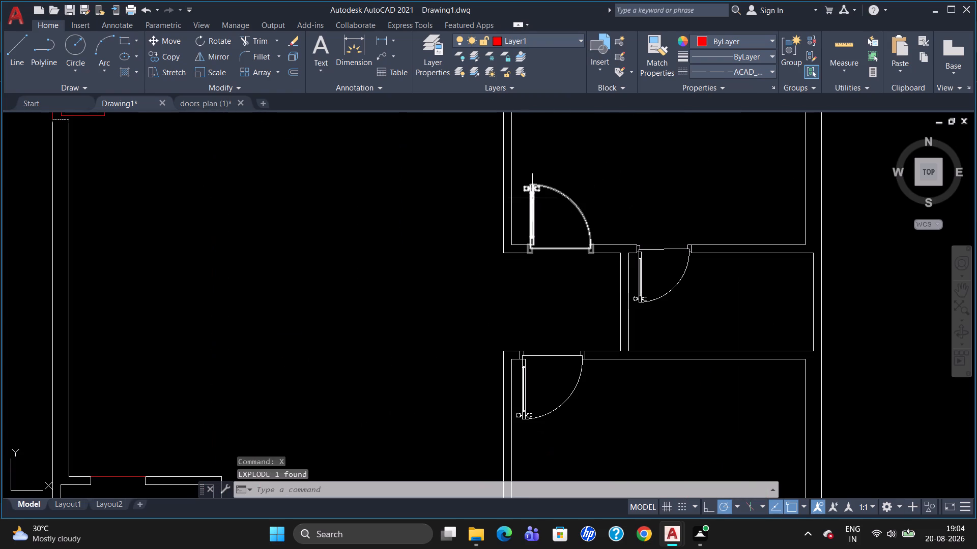
pyautogui.click(533, 198)
pyautogui.press('x')
pyautogui.press('Return')
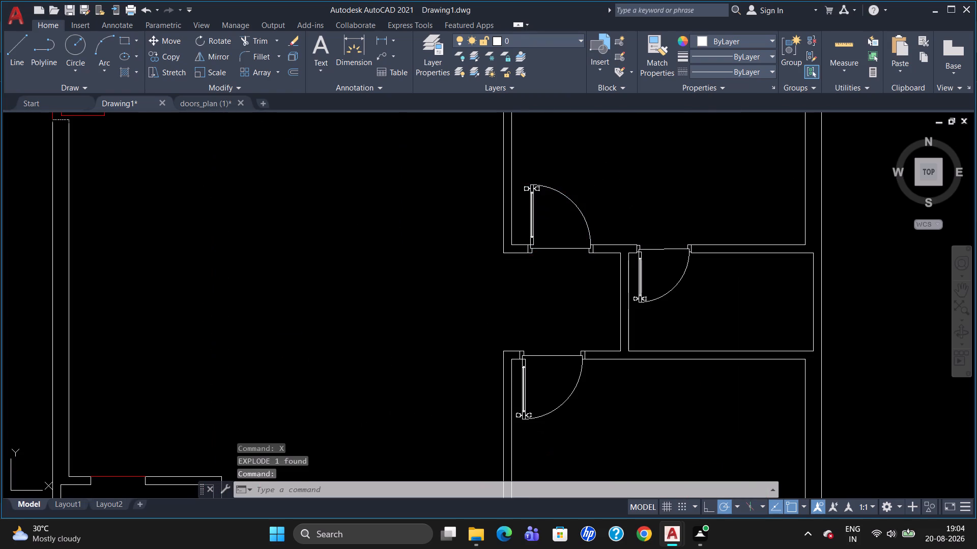
# Explode the west-wall door of the upper eastern room and the north-wall door of the western room above the hall.
pyautogui.scroll(-2, 544, 187)
pyautogui.scroll(3, 556, 141)
pyautogui.scroll(-5, 563, 180)
pyautogui.scroll(2, 560, 156)
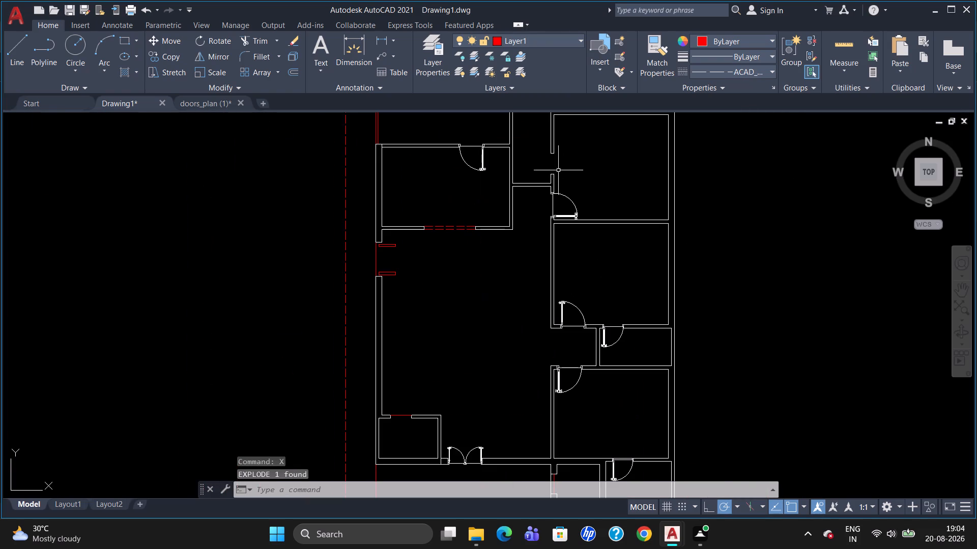
pyautogui.click(565, 204)
pyautogui.click(568, 217)
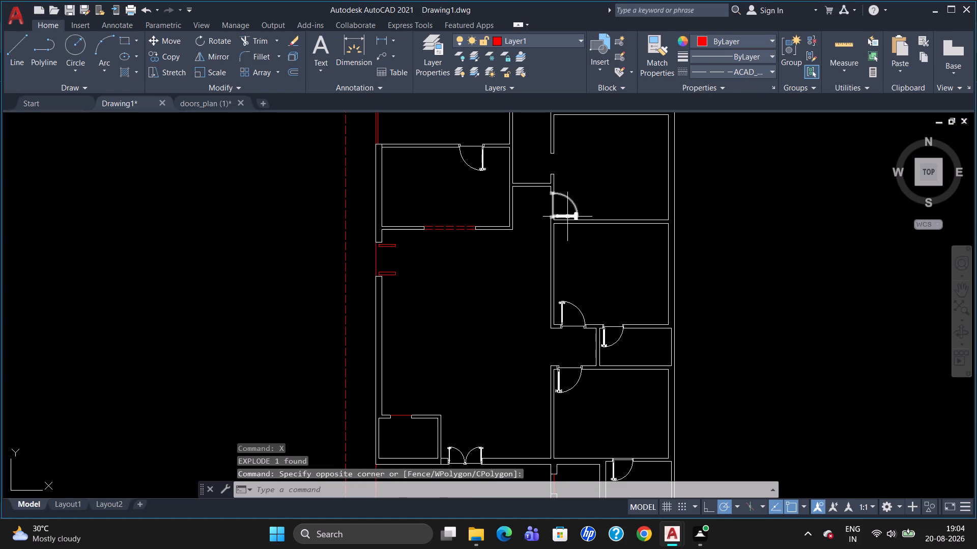
pyautogui.click(567, 217)
pyautogui.press('x')
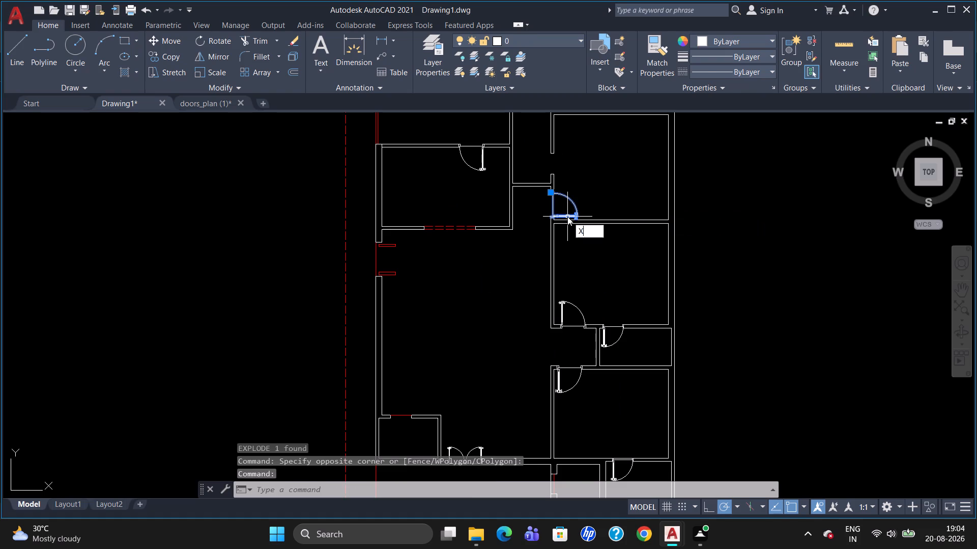
pyautogui.press('Return')
pyautogui.click(482, 160)
pyautogui.press('x')
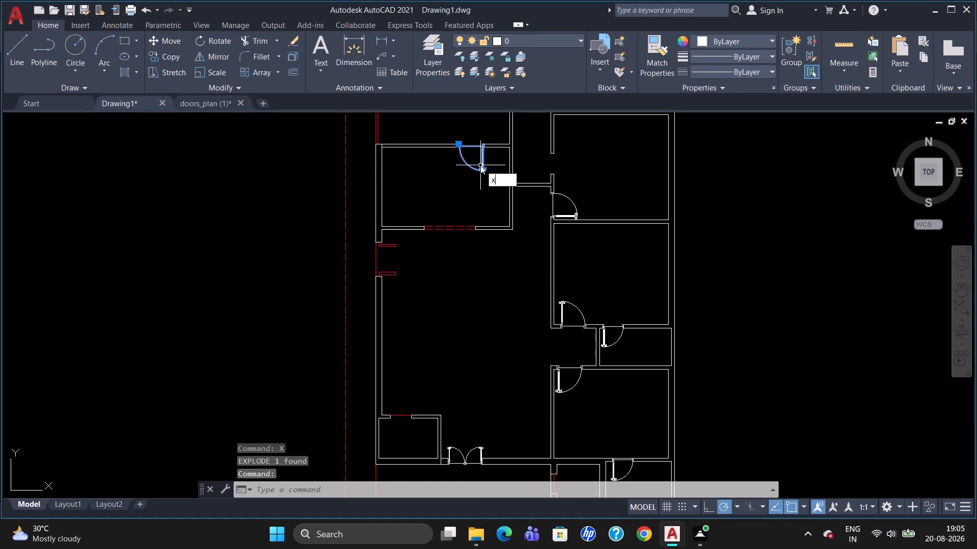
pyautogui.press('Return')
# Copy all pieces of the small southeastern room's door about 5'-3" northeast, into the large room directly north.
pyautogui.scroll(-1, 667, 196)
pyautogui.scroll(2, 685, 324)
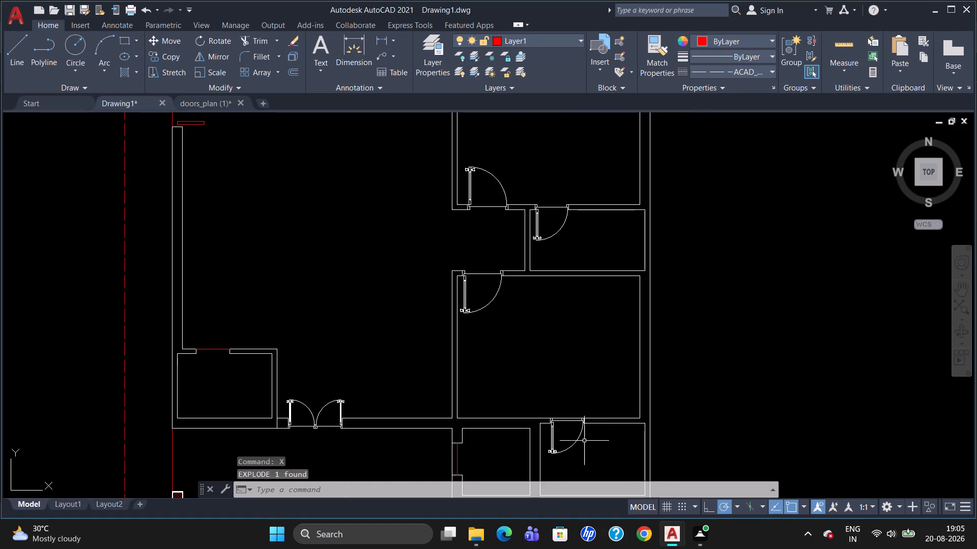
pyautogui.click(553, 436)
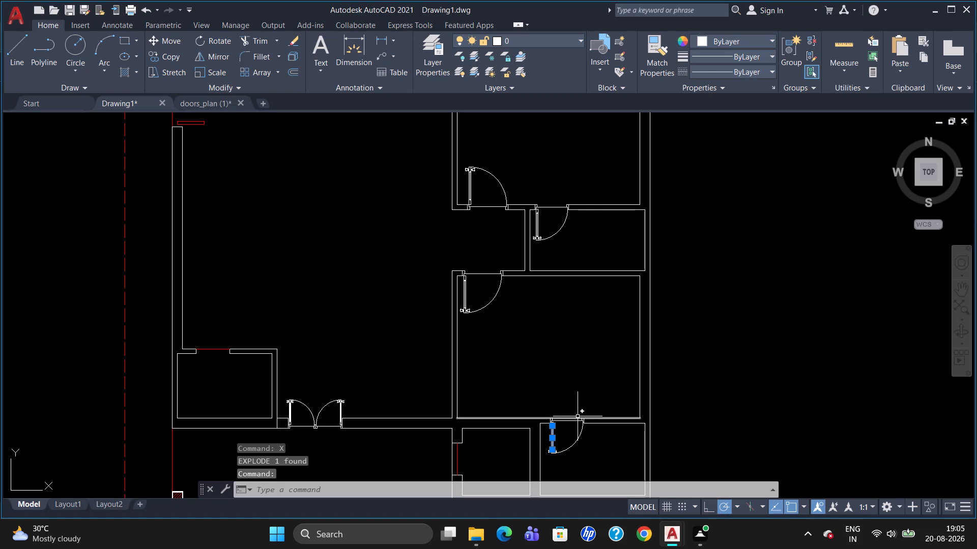
pyautogui.press('Escape')
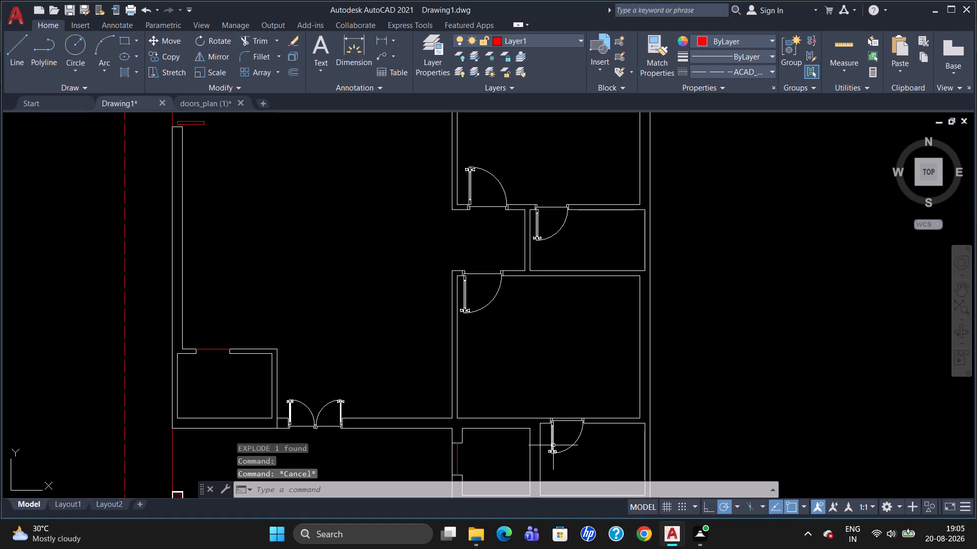
pyautogui.moveTo(589, 445); pyautogui.dragTo(555, 434)
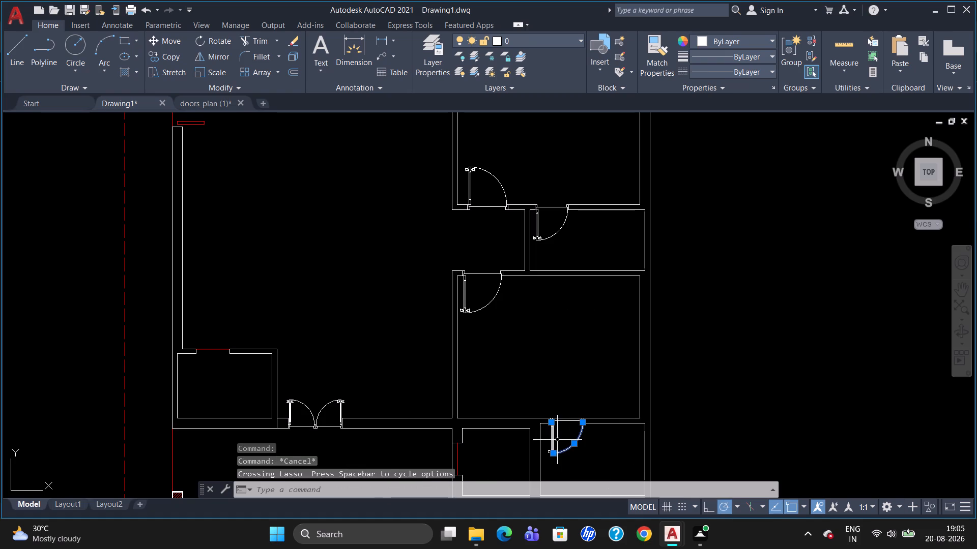
pyautogui.scroll(2, 557, 440)
pyautogui.click(545, 438)
pyautogui.scroll(2, 549, 435)
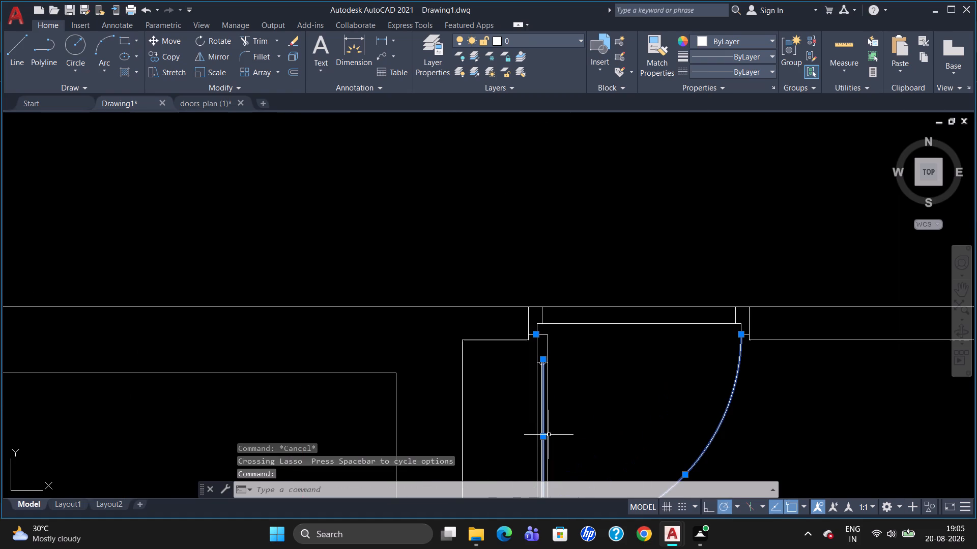
pyautogui.click(549, 435)
pyautogui.click(536, 430)
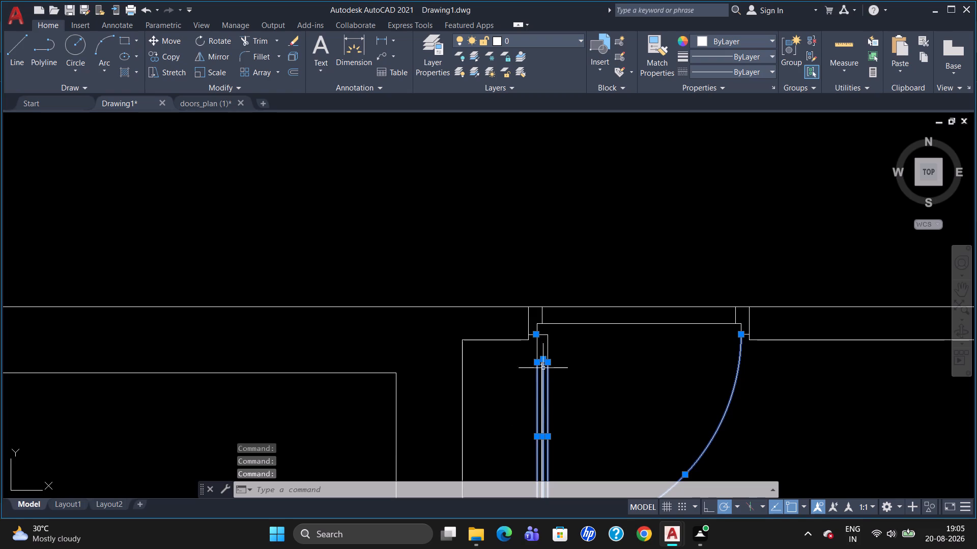
pyautogui.click(538, 352)
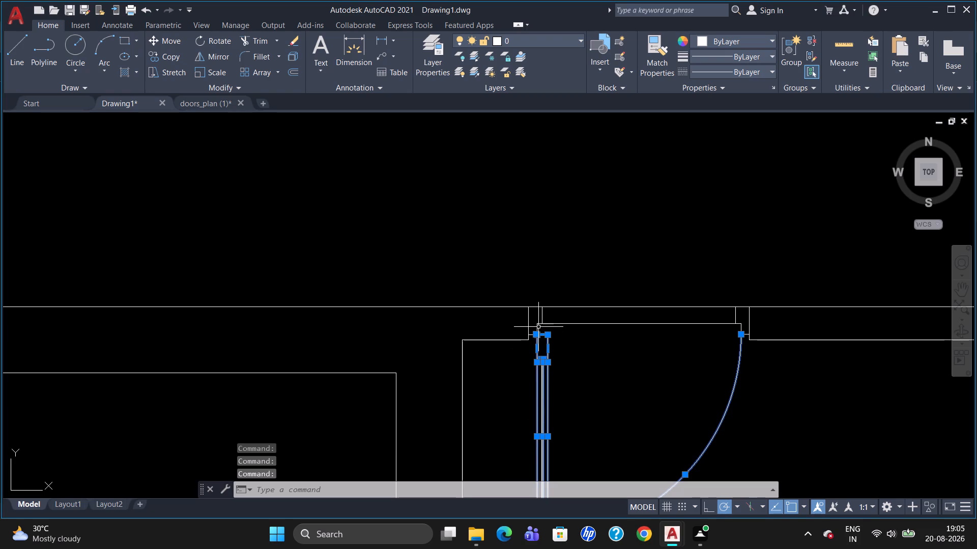
pyautogui.click(537, 325)
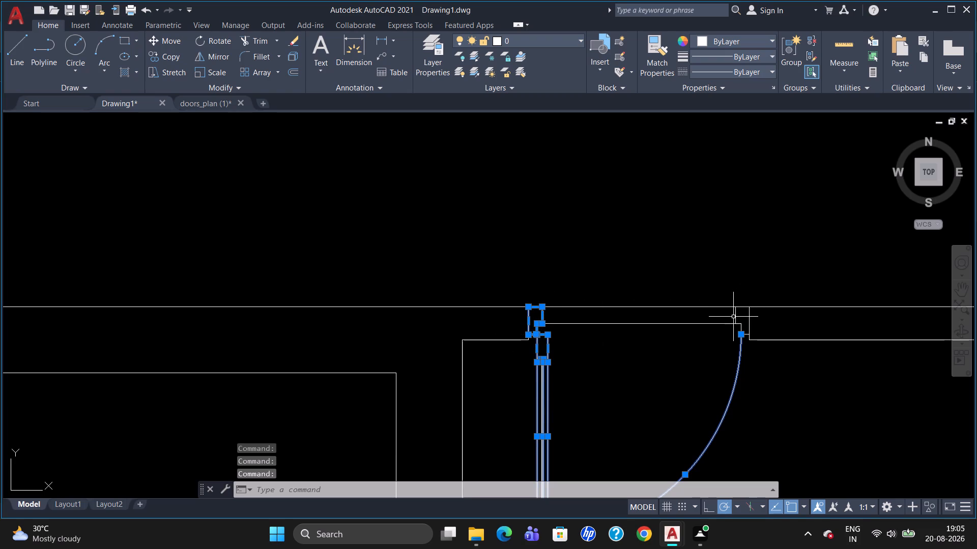
pyautogui.click(735, 315)
pyautogui.click(706, 324)
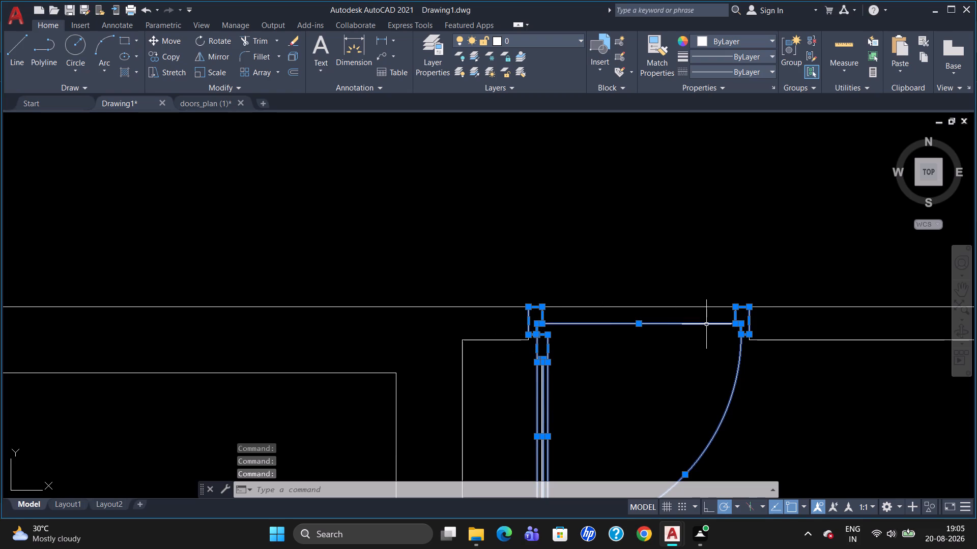
pyautogui.scroll(-3, 706, 324)
pyautogui.scroll(2, 706, 375)
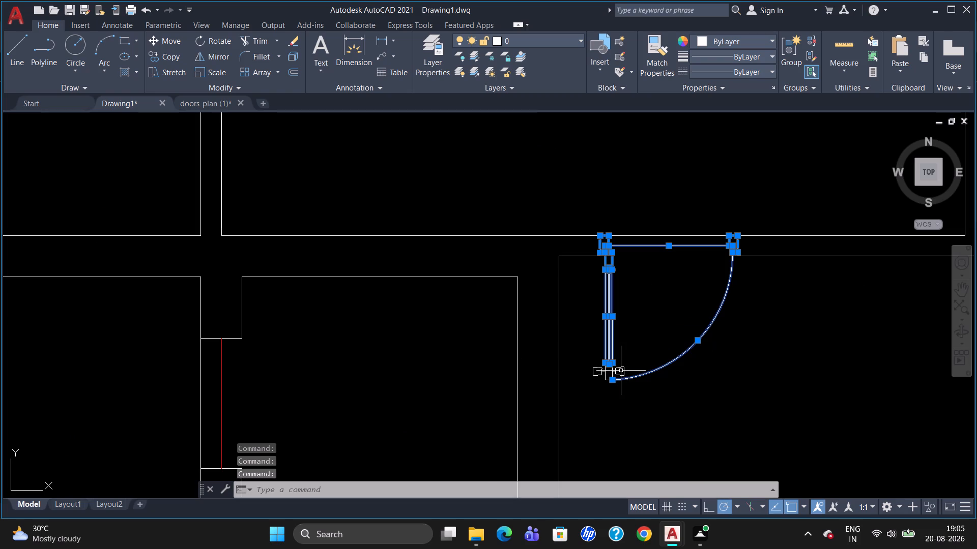
pyautogui.click(621, 371)
pyautogui.click(609, 375)
pyautogui.click(597, 373)
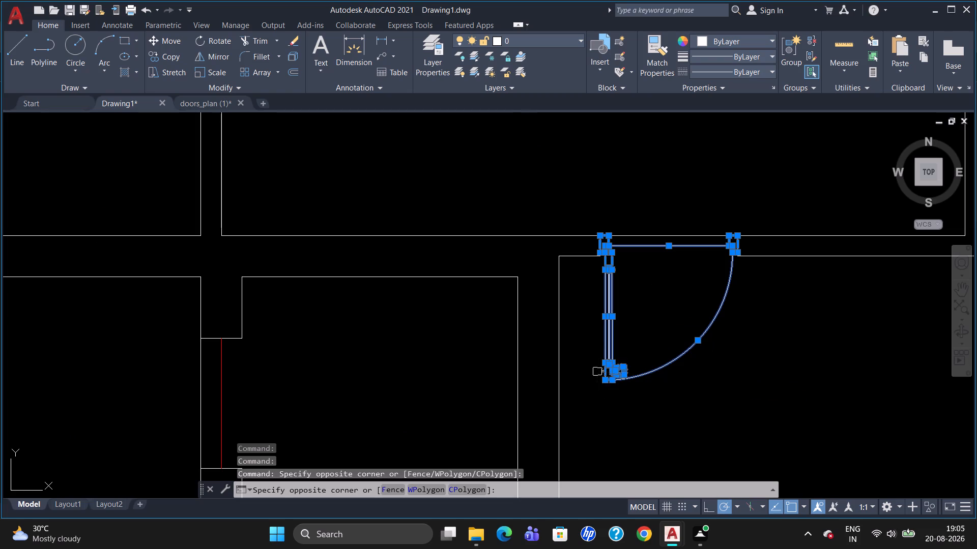
pyautogui.click(592, 370)
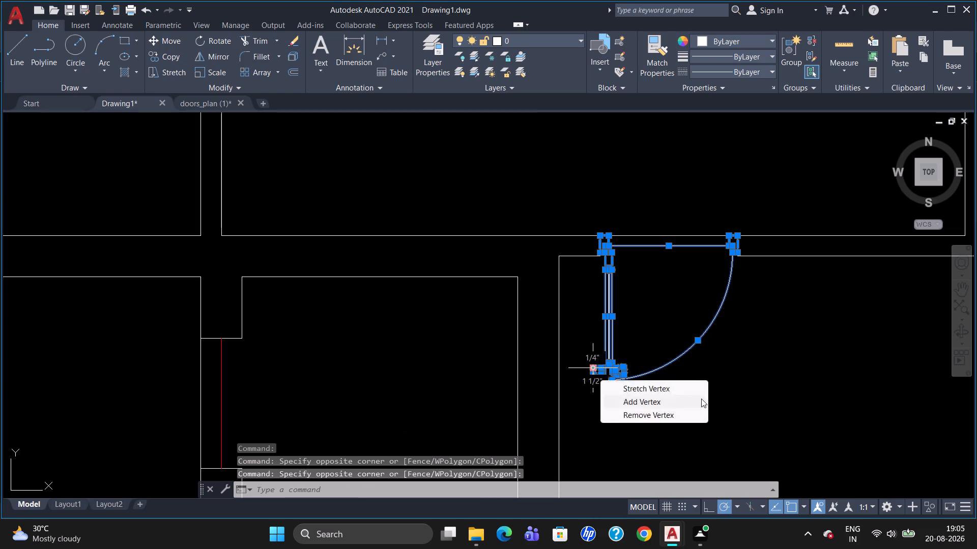
pyautogui.moveTo(715, 393); pyautogui.dragTo(637, 374)
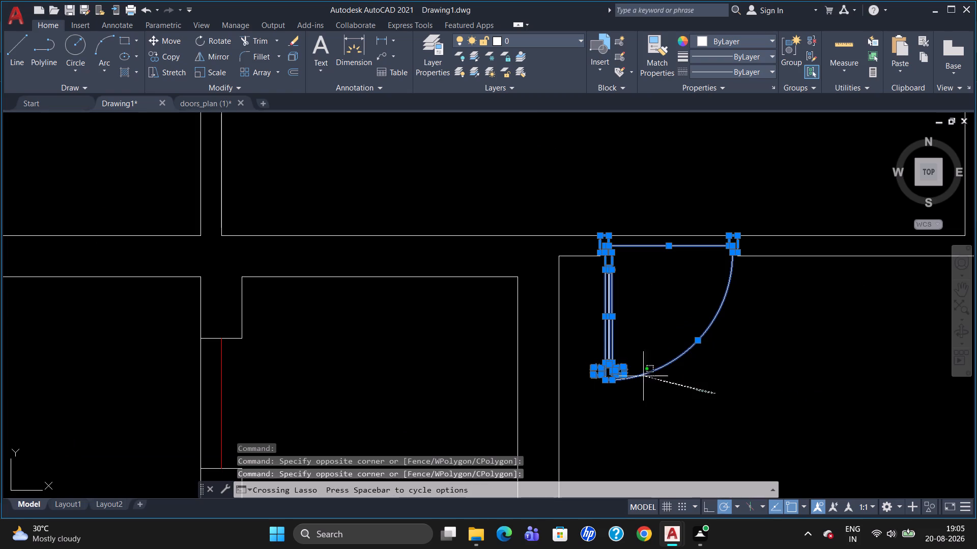
pyautogui.moveTo(637, 374); pyautogui.dragTo(573, 395)
pyautogui.write('co')
pyautogui.press('Return')
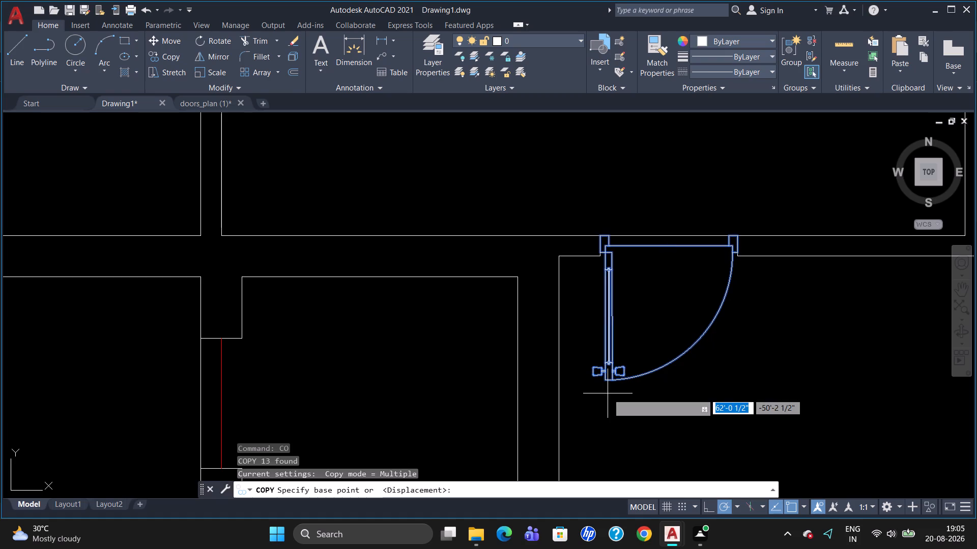
pyautogui.click(592, 240)
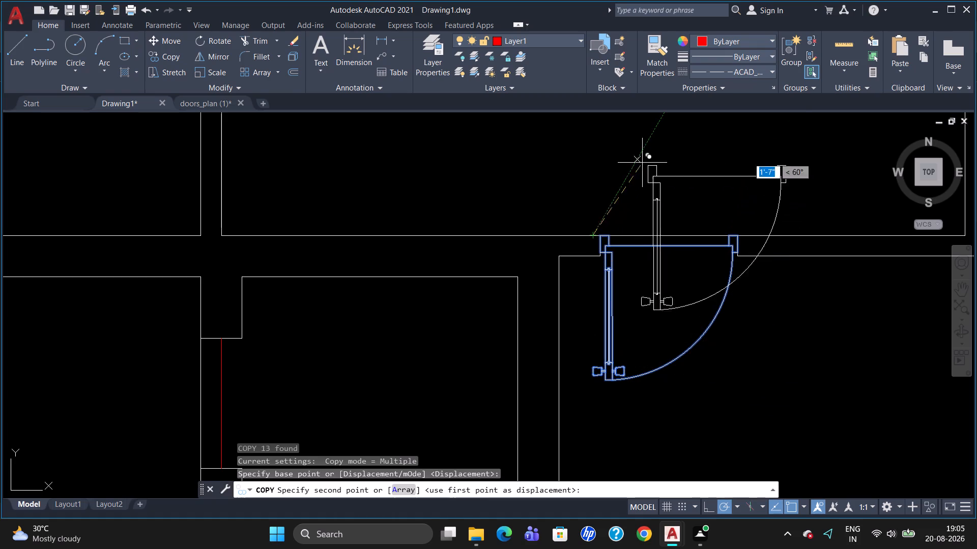
pyautogui.scroll(-4, 646, 152)
pyautogui.click(655, 132)
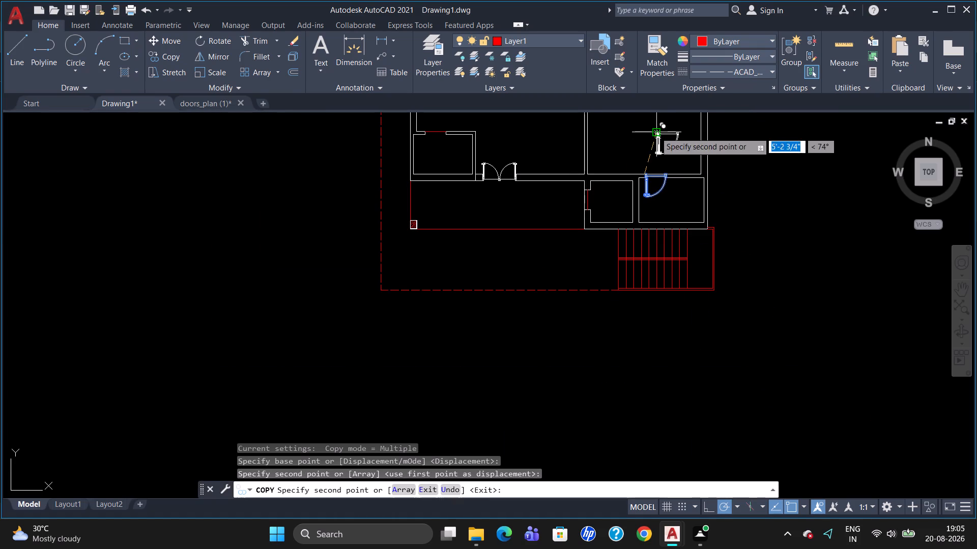
pyautogui.press('Escape')
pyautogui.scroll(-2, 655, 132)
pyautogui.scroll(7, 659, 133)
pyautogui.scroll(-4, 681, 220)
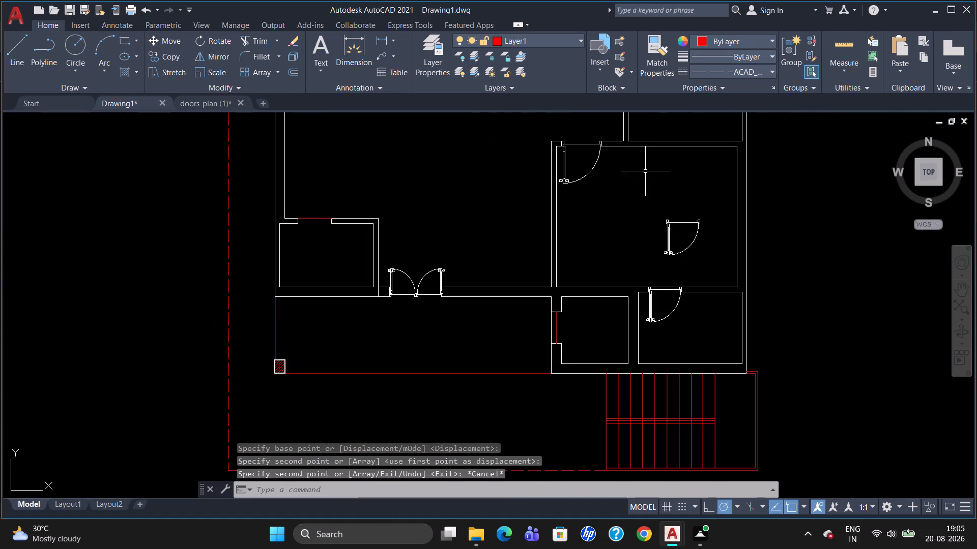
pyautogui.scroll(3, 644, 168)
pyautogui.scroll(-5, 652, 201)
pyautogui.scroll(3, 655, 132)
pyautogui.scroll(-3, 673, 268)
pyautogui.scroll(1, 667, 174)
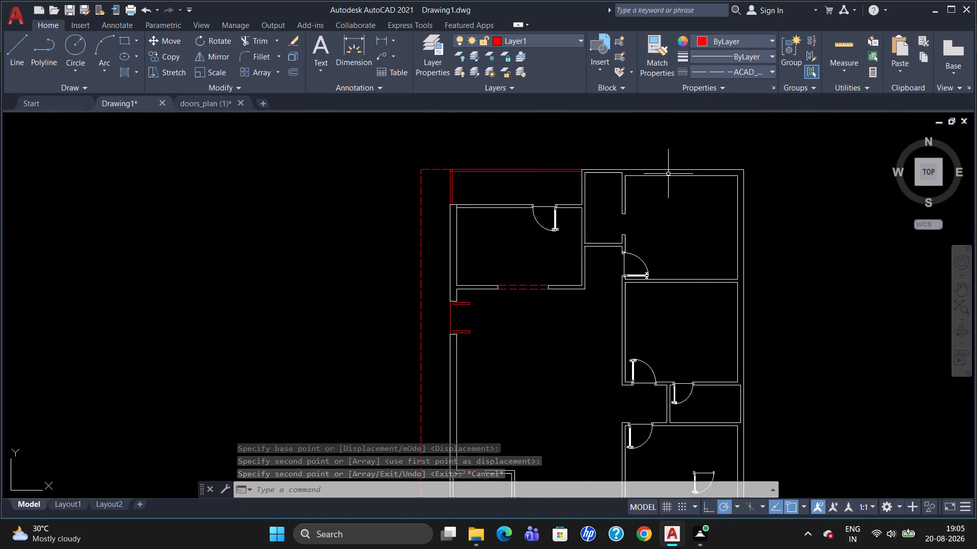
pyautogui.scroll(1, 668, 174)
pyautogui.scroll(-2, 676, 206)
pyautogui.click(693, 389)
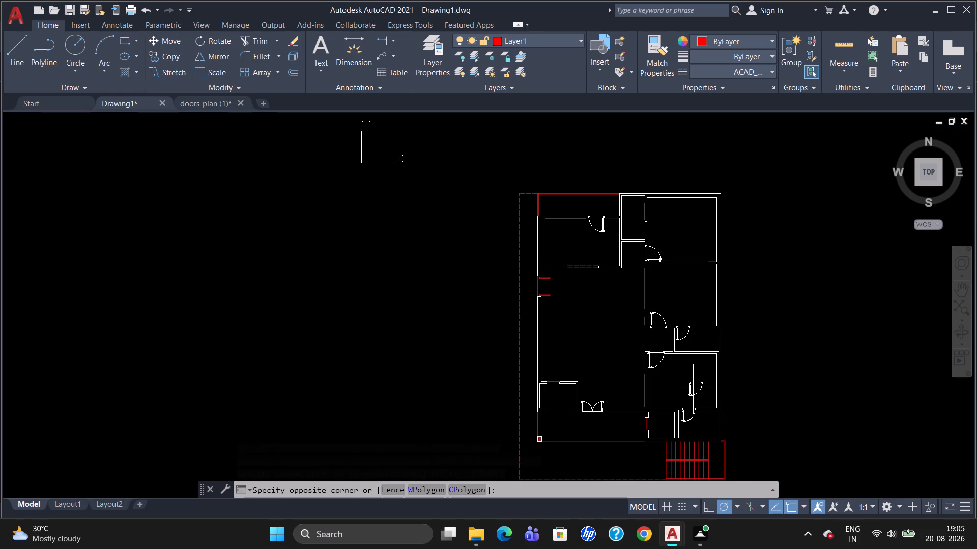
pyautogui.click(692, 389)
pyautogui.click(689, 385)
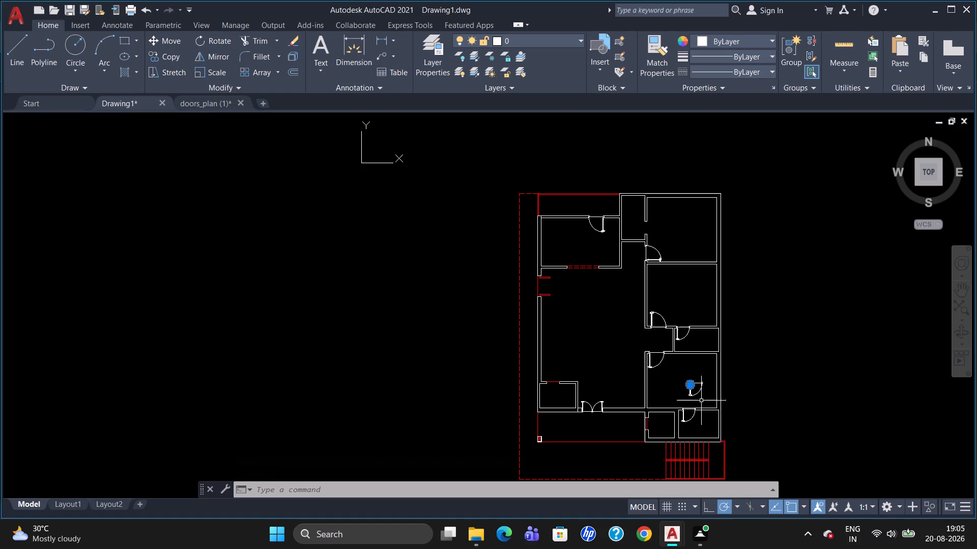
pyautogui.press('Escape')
# Group the pieces of the copied door standing free in the large southeastern room.
pyautogui.scroll(1, 703, 396)
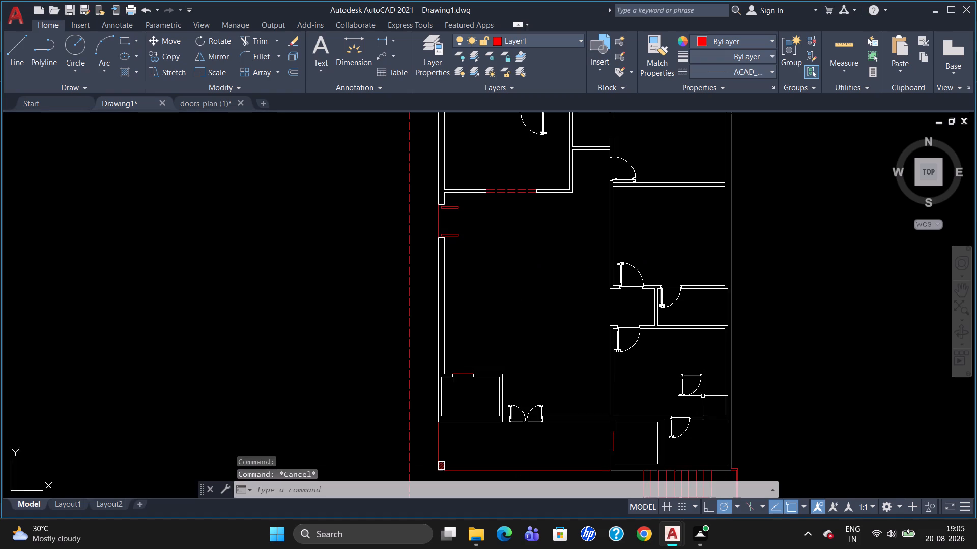
pyautogui.scroll(1, 703, 396)
pyautogui.moveTo(703, 387); pyautogui.dragTo(654, 410)
pyautogui.moveTo(701, 403); pyautogui.dragTo(667, 371)
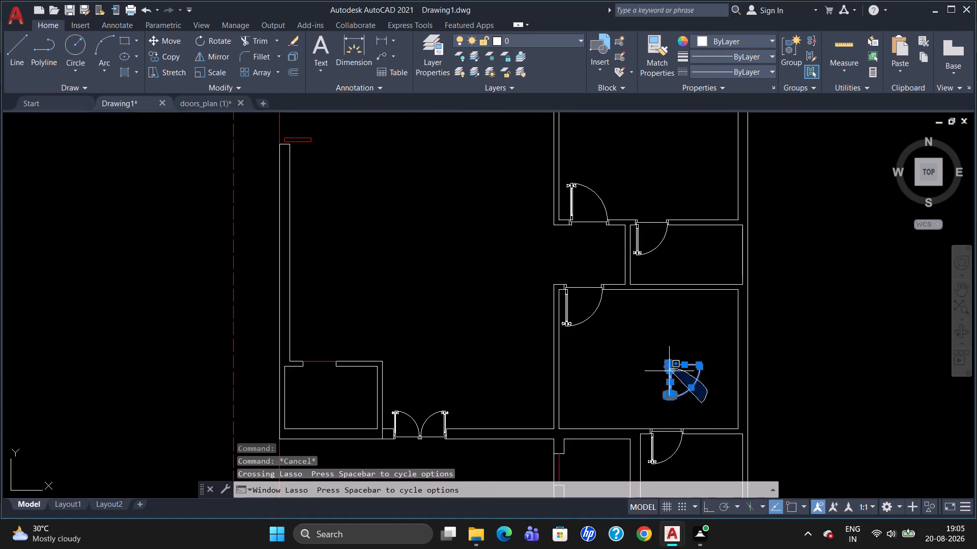
pyautogui.moveTo(667, 371); pyautogui.dragTo(649, 405)
pyautogui.click(797, 62)
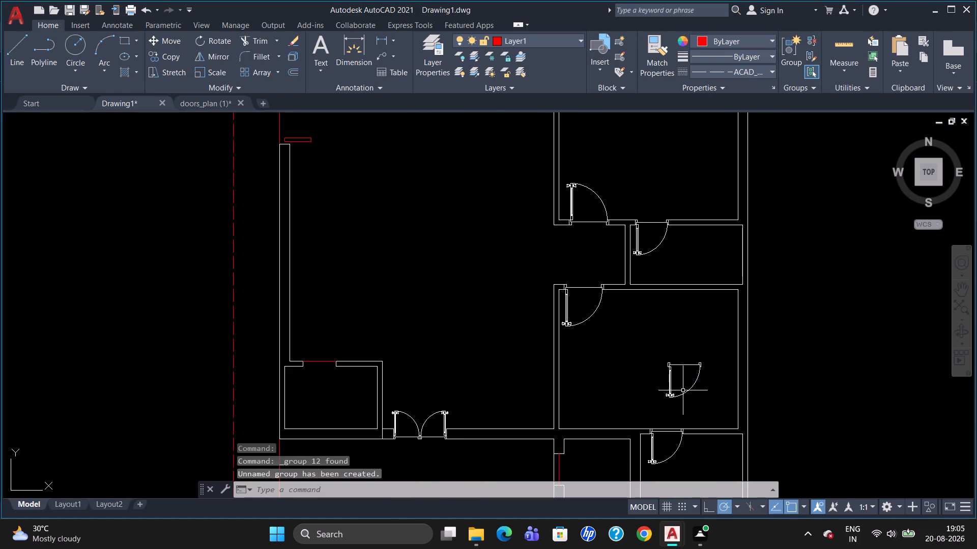
pyautogui.press('Escape')
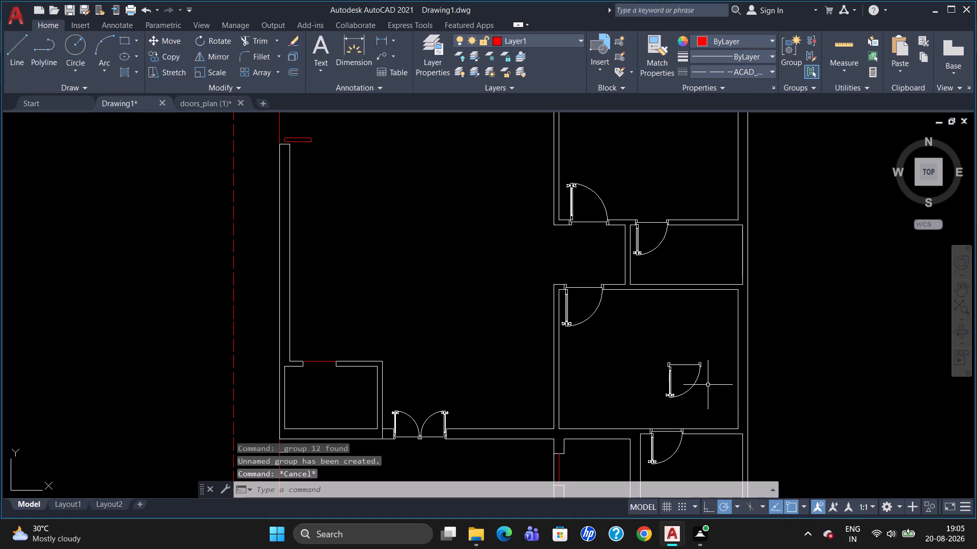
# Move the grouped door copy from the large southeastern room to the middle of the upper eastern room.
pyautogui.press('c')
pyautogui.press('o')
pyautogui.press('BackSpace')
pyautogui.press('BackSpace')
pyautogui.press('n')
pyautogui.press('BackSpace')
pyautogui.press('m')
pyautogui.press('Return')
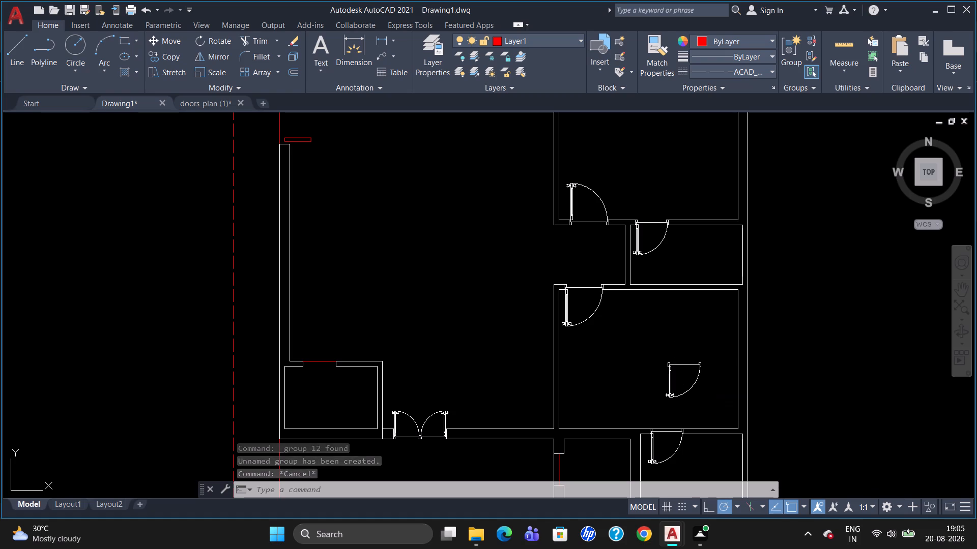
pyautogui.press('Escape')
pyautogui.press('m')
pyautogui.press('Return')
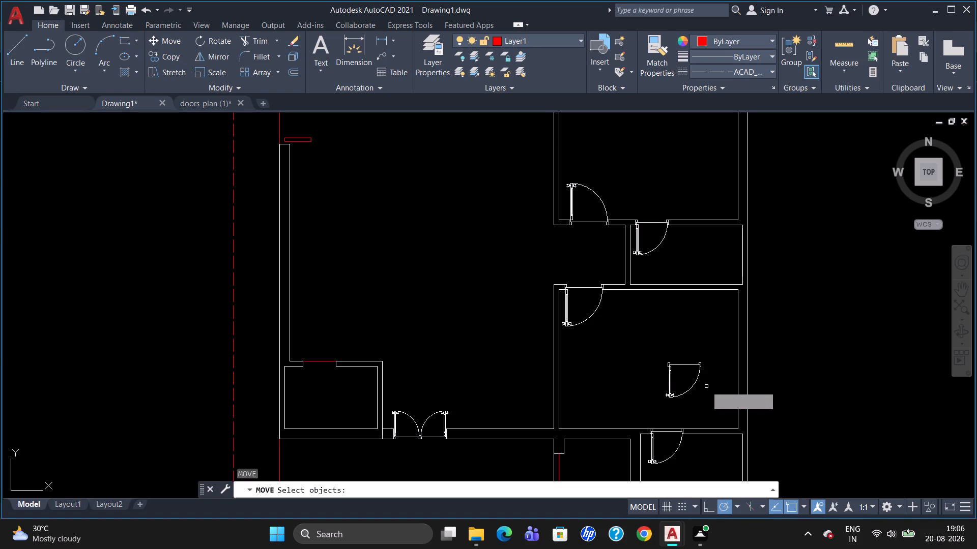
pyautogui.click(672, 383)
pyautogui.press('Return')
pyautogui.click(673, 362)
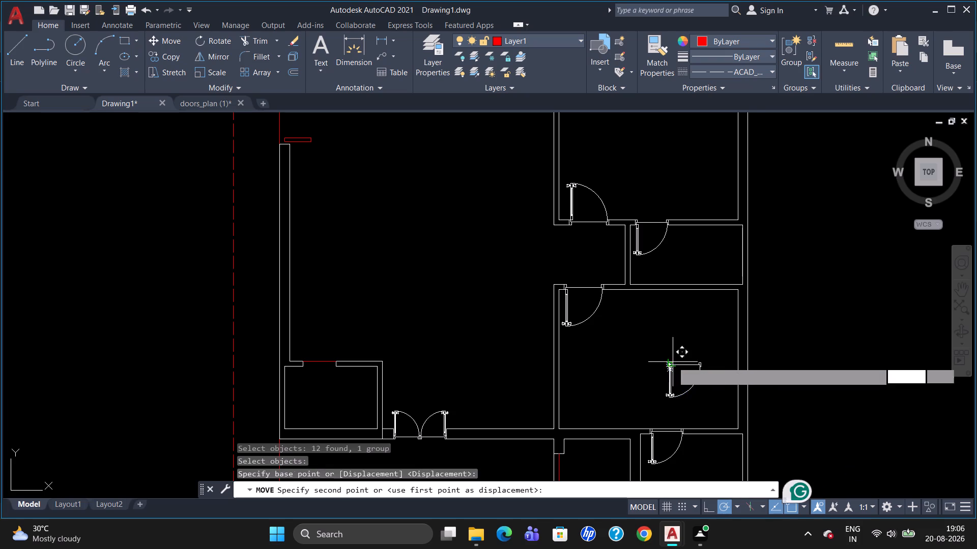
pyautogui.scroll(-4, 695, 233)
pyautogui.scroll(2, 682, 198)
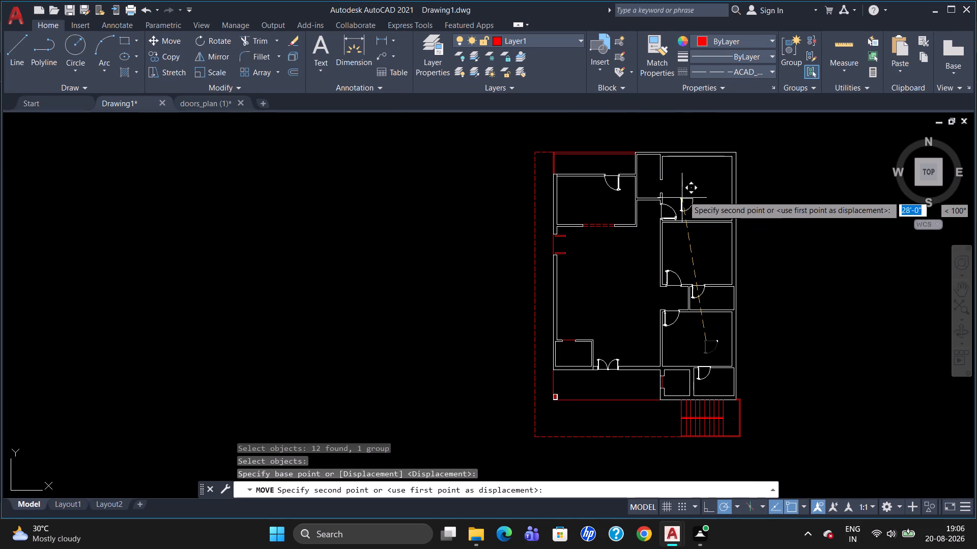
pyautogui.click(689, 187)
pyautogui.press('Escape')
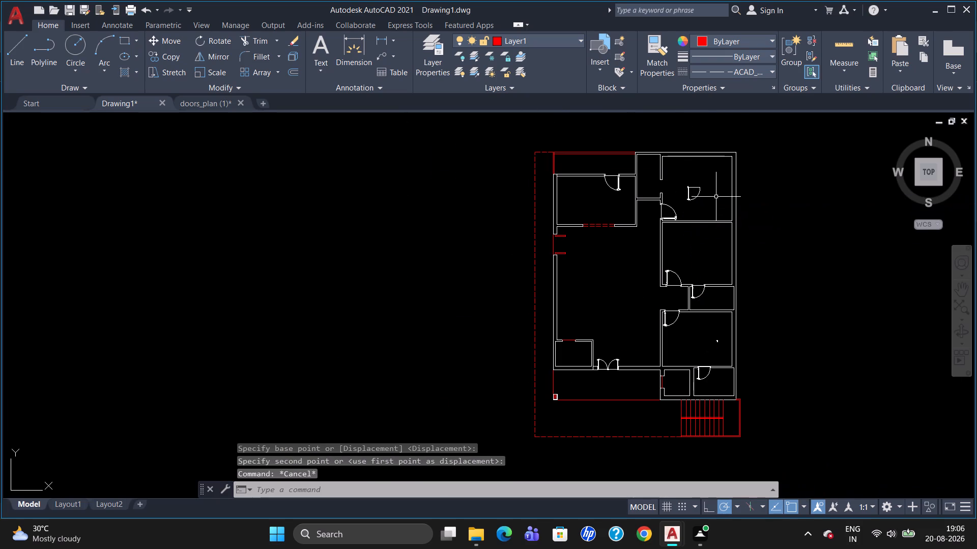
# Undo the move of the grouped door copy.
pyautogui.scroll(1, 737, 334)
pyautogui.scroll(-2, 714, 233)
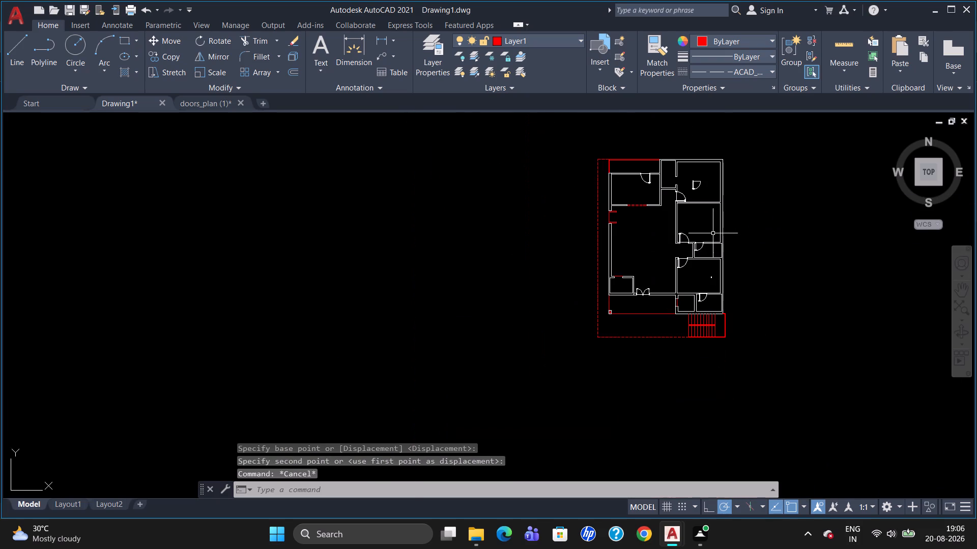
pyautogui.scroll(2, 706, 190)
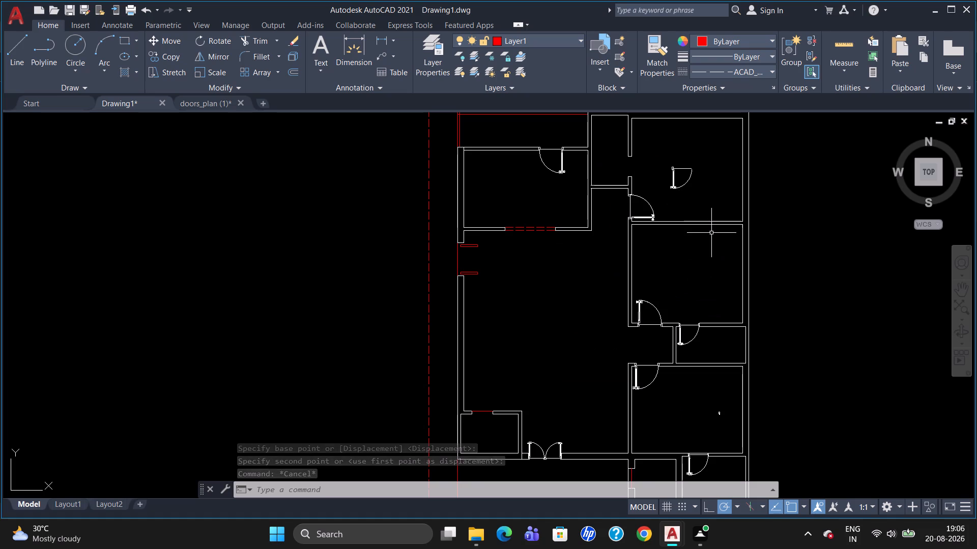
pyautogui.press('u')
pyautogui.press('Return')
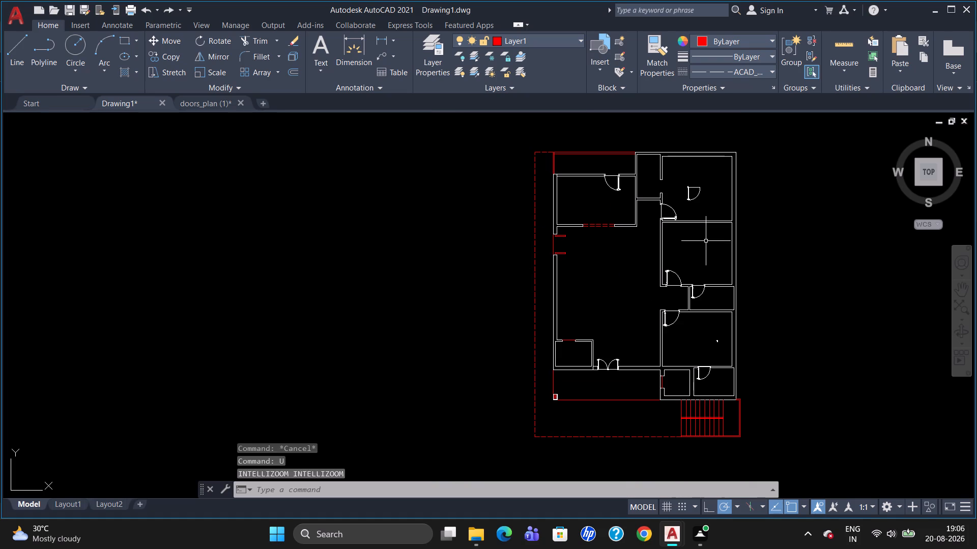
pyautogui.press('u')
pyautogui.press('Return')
# Group the door copy again, including the remaining piece at its eastern jamb.
pyautogui.moveTo(721, 377); pyautogui.dragTo(685, 351)
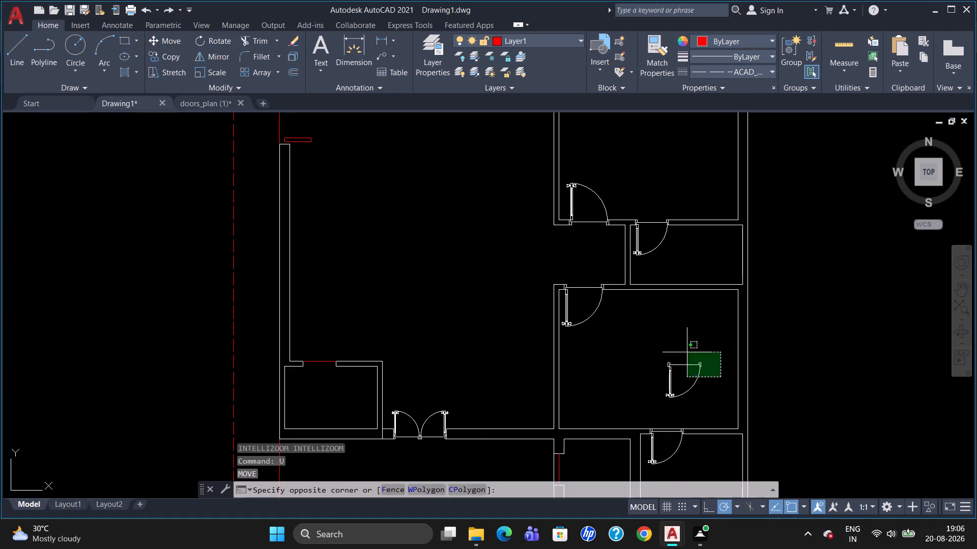
pyautogui.moveTo(685, 351); pyautogui.dragTo(702, 387)
pyautogui.click(794, 59)
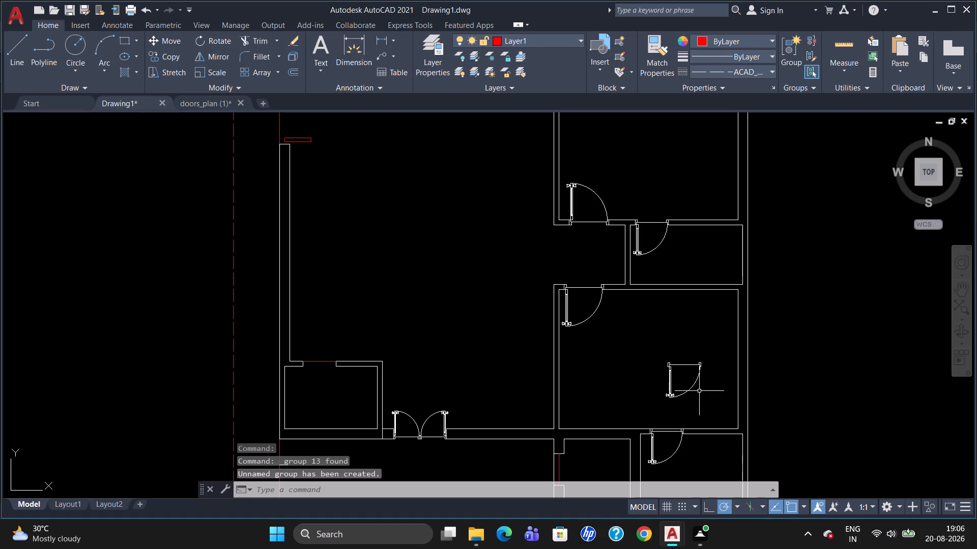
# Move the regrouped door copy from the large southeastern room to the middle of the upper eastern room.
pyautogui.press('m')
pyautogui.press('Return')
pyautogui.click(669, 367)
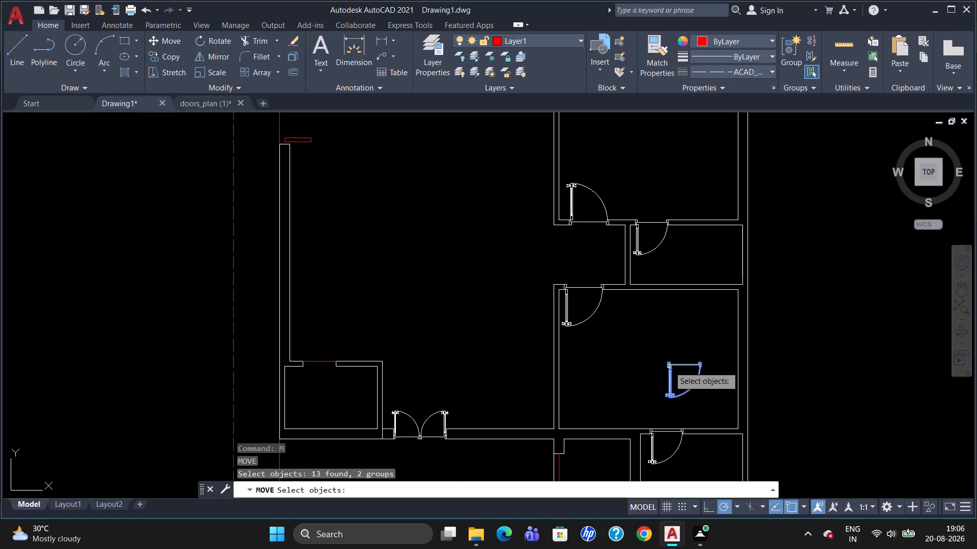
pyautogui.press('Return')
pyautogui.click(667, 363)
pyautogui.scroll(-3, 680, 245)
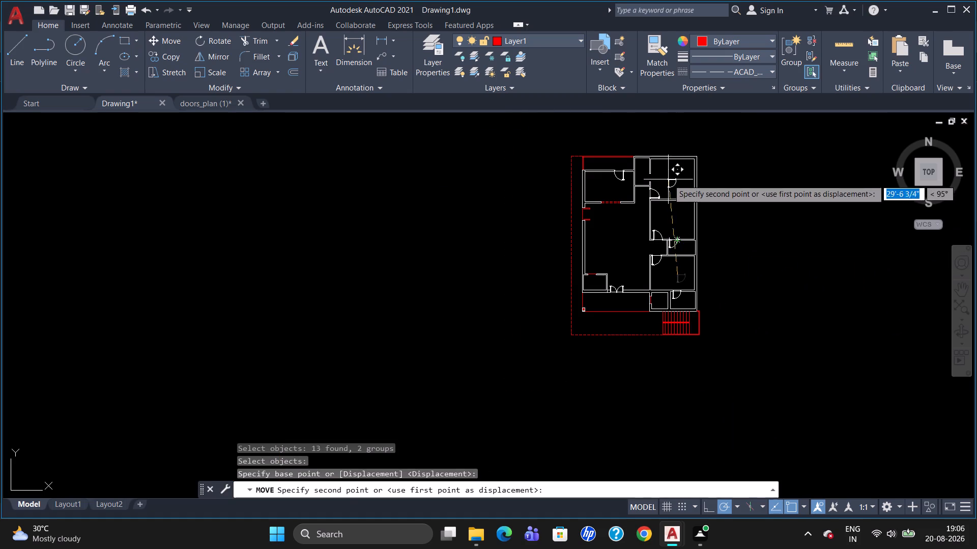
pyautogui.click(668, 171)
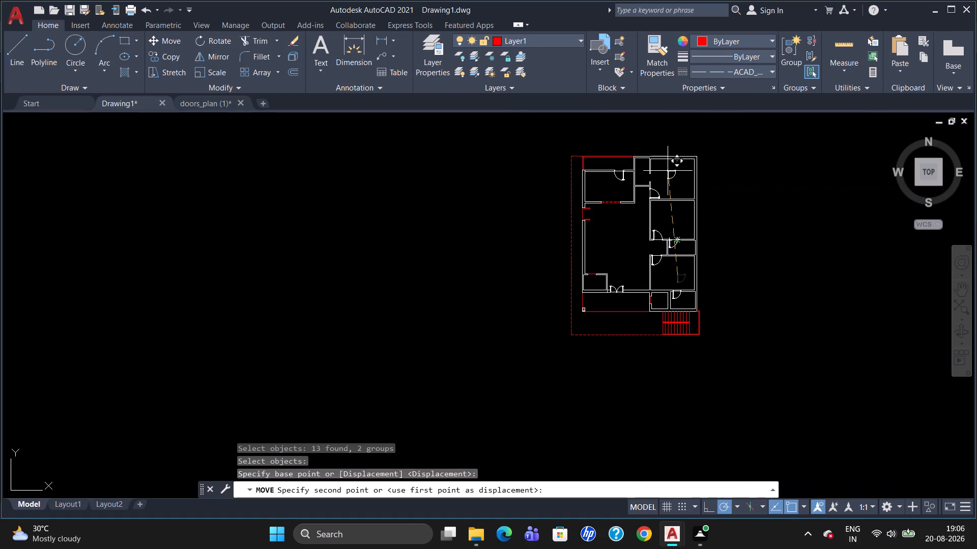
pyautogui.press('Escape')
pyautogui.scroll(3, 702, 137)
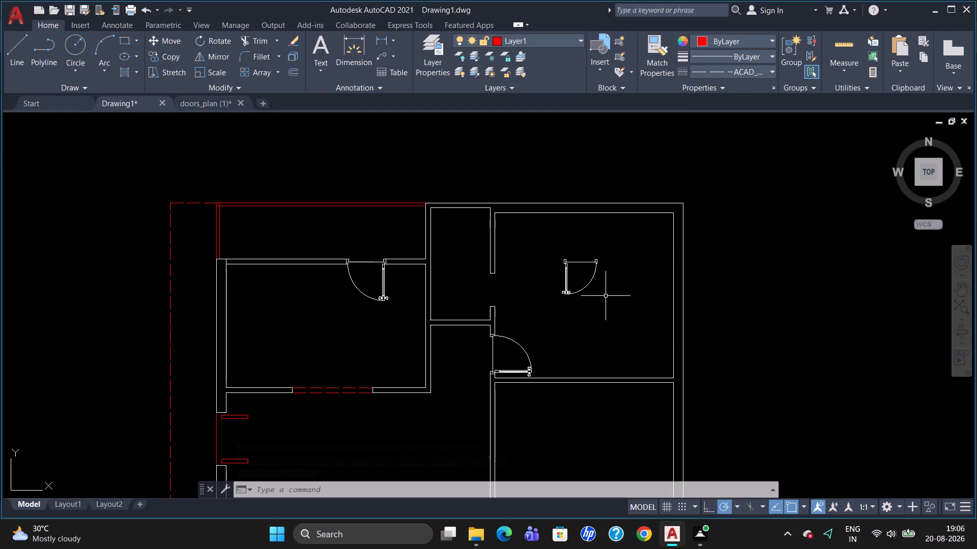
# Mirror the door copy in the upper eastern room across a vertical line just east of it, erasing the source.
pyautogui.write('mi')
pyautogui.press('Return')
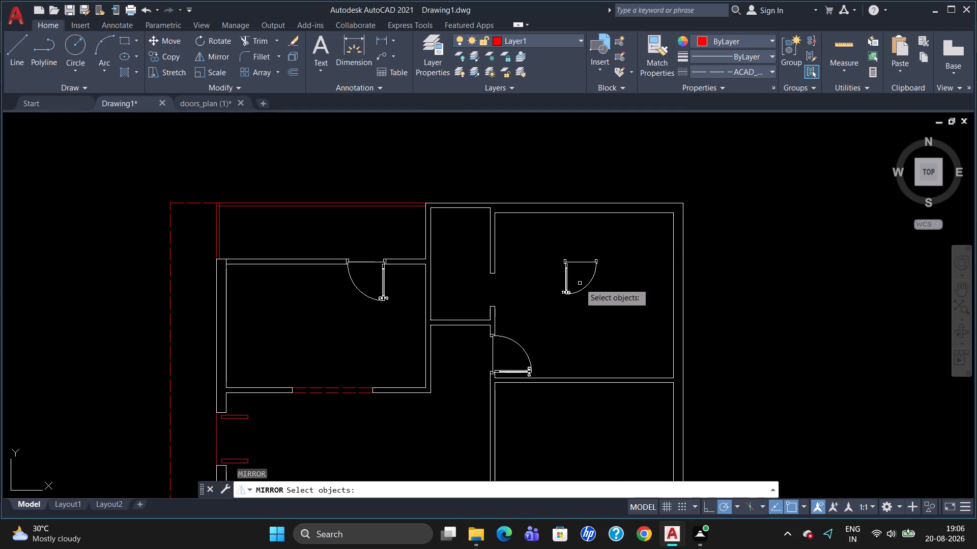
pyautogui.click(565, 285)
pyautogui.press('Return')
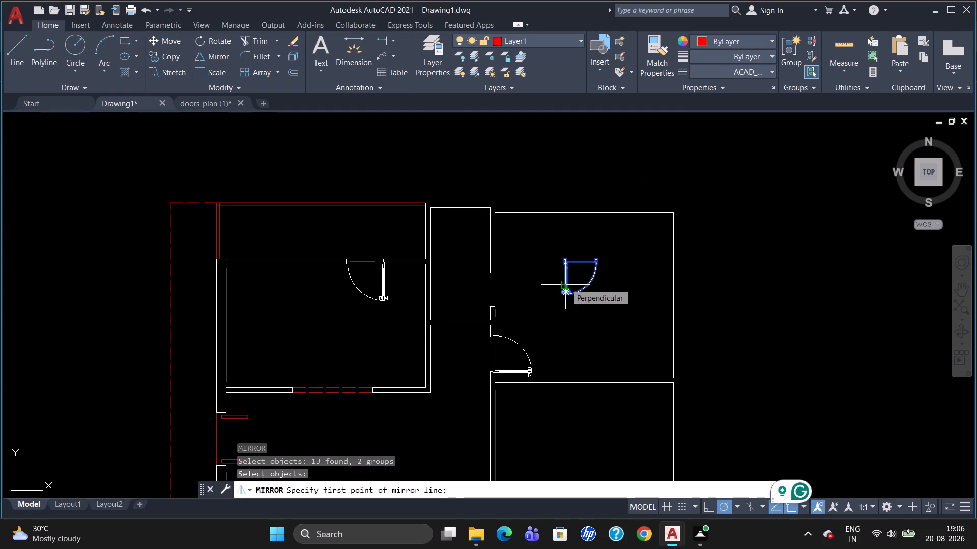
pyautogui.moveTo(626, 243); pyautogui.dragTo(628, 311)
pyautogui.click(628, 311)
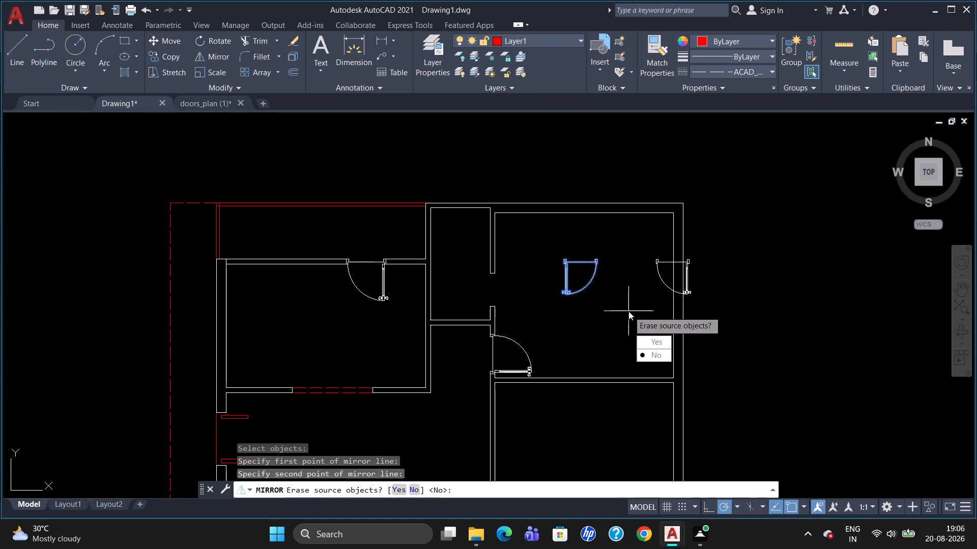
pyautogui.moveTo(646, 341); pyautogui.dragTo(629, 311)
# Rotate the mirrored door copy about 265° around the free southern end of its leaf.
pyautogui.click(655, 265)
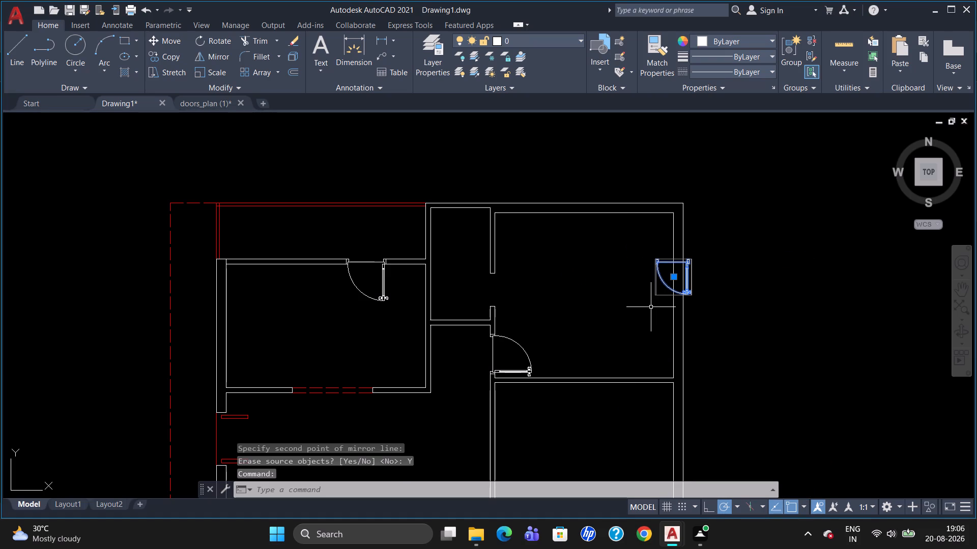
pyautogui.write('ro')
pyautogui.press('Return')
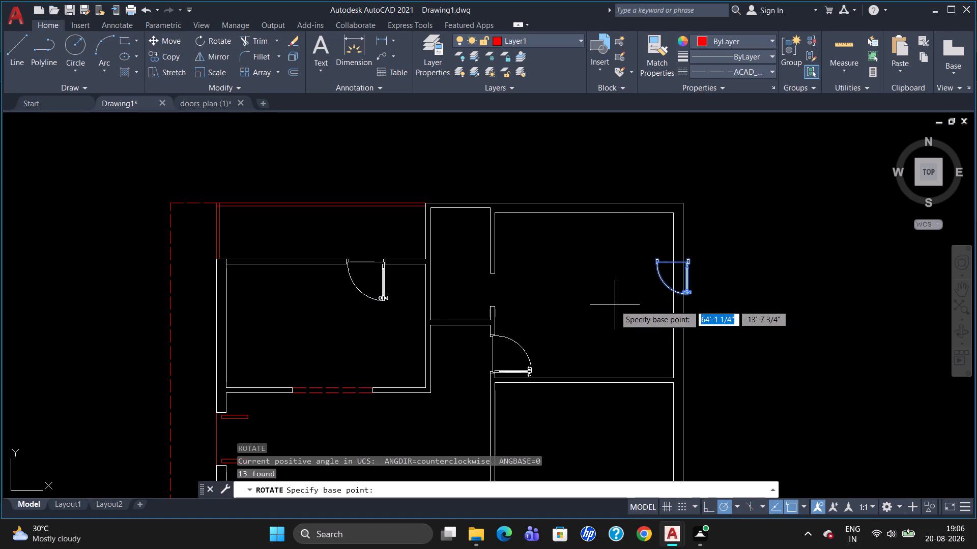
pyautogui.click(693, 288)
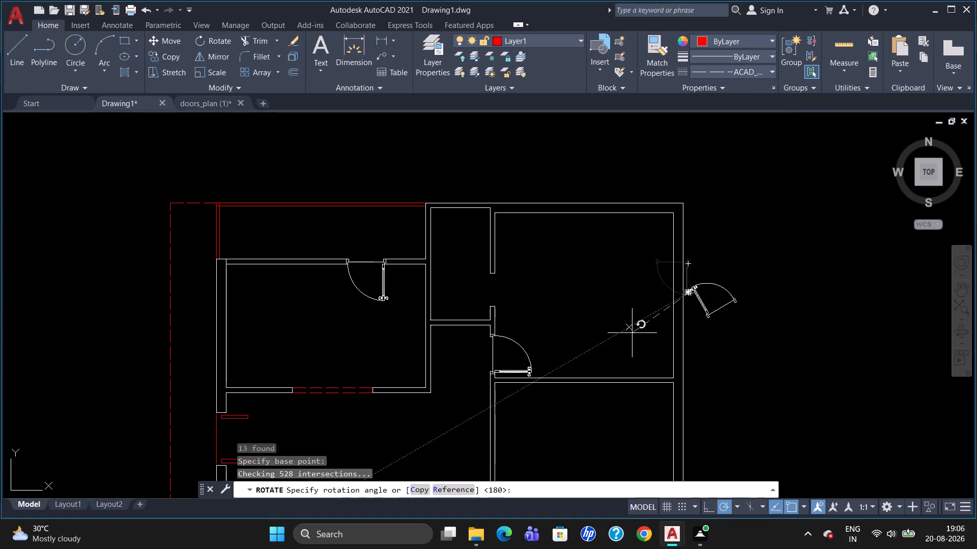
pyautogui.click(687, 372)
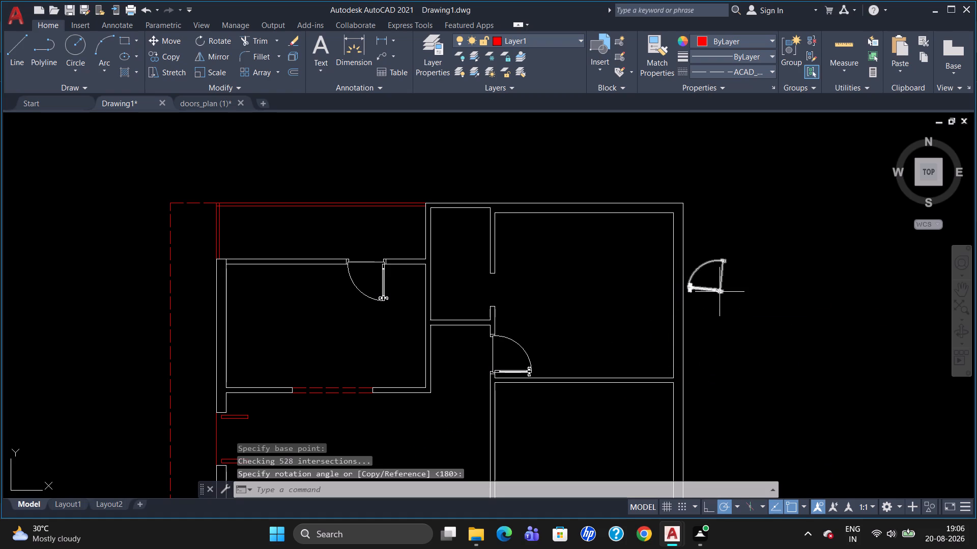
# Delete the rotated door copy lying outside the eastern wall of the upper eastern room.
pyautogui.click(720, 291)
pyautogui.scroll(2, 766, 256)
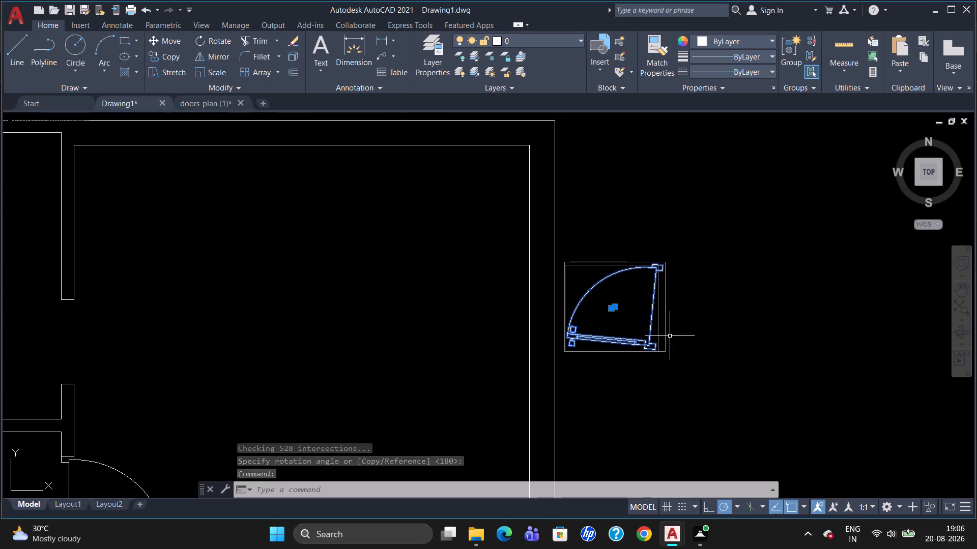
pyautogui.press('Delete')
# Switch to the doors_plan (1) drawing and copy the single door dimensioned 800 to the clipboard.
pyautogui.scroll(-3, 669, 335)
pyautogui.scroll(-2, 573, 398)
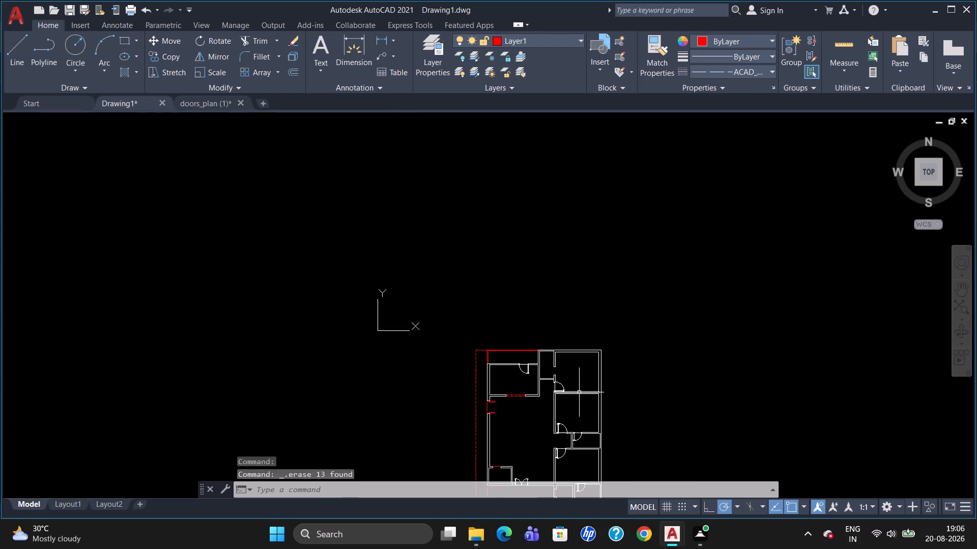
pyautogui.scroll(4, 549, 452)
pyautogui.scroll(-4, 565, 358)
pyautogui.scroll(2, 523, 382)
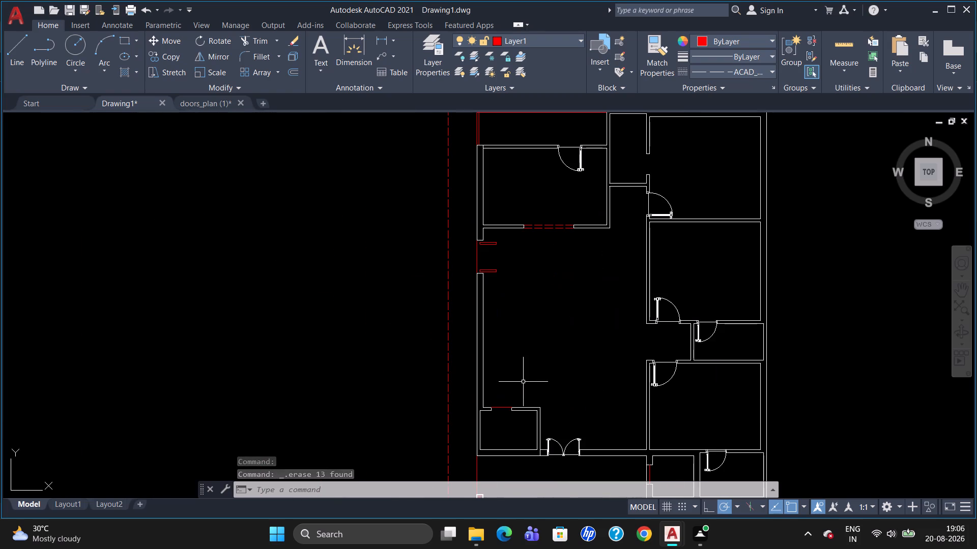
pyautogui.click(236, 103)
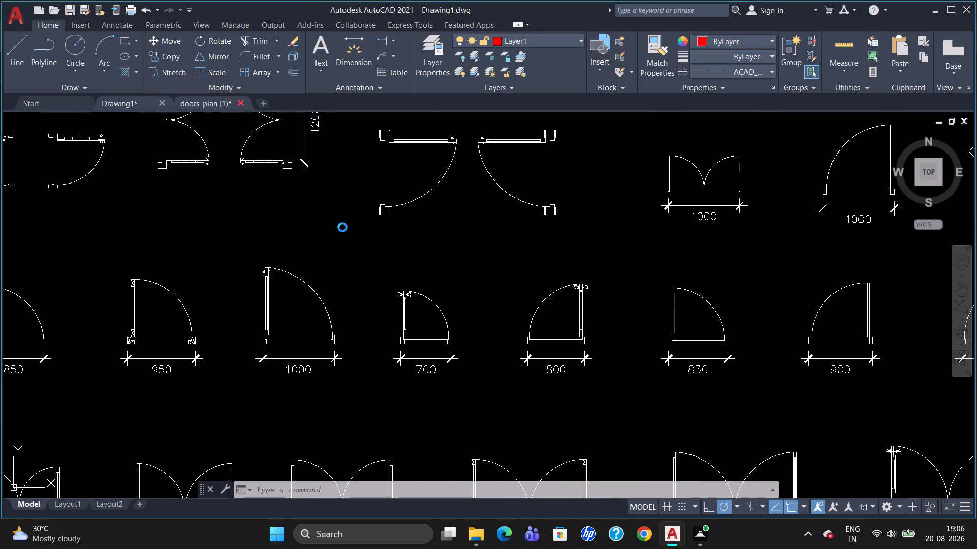
pyautogui.scroll(-2, 572, 299)
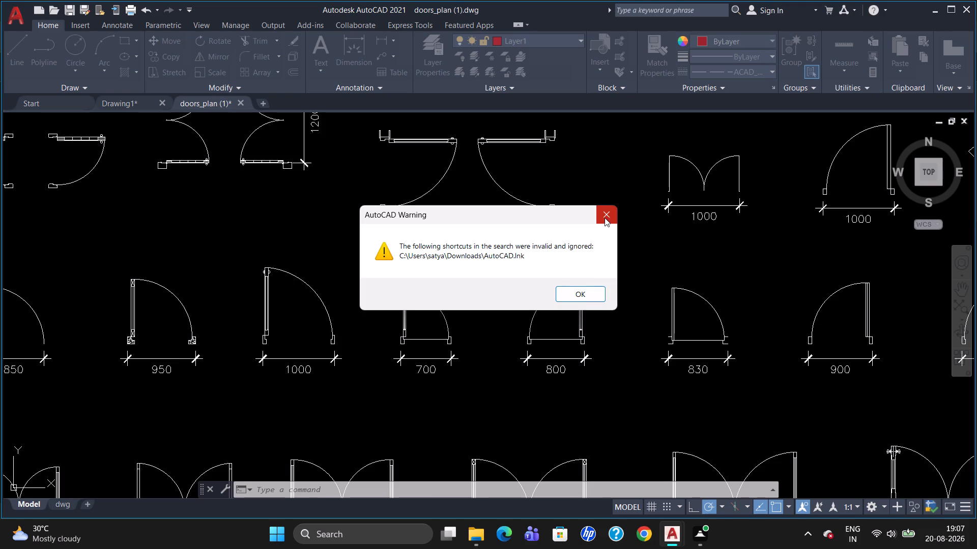
pyautogui.click(605, 218)
pyautogui.scroll(-1, 710, 310)
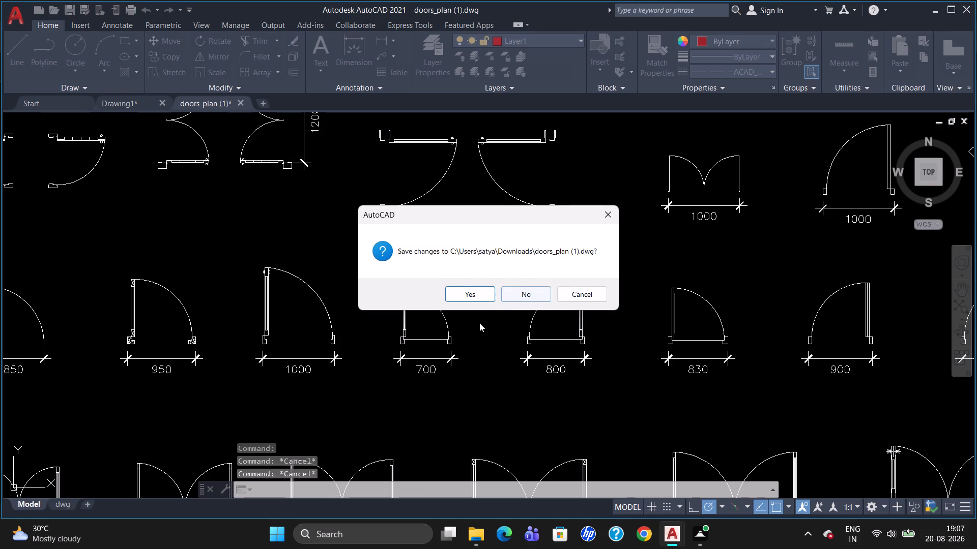
pyautogui.click(615, 212)
pyautogui.scroll(-1, 748, 320)
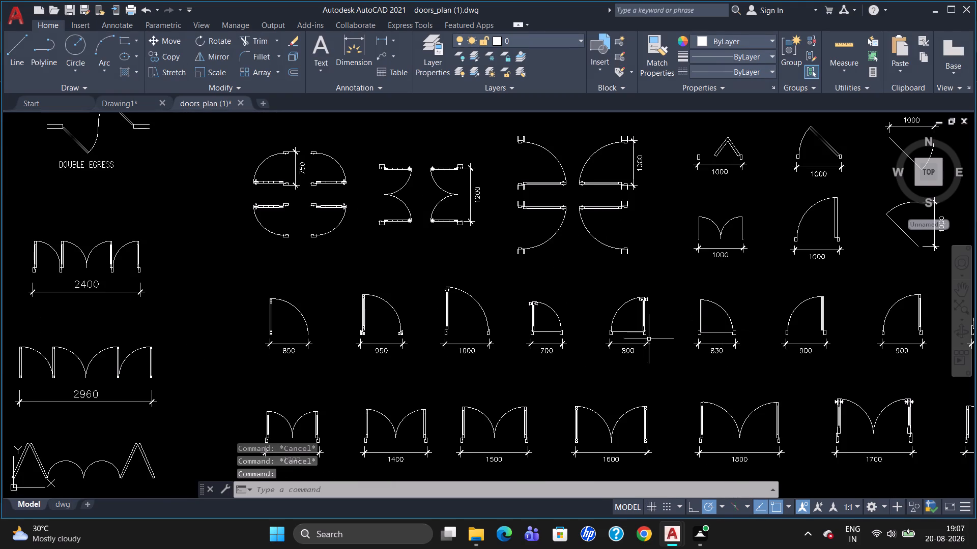
pyautogui.scroll(1, 577, 336)
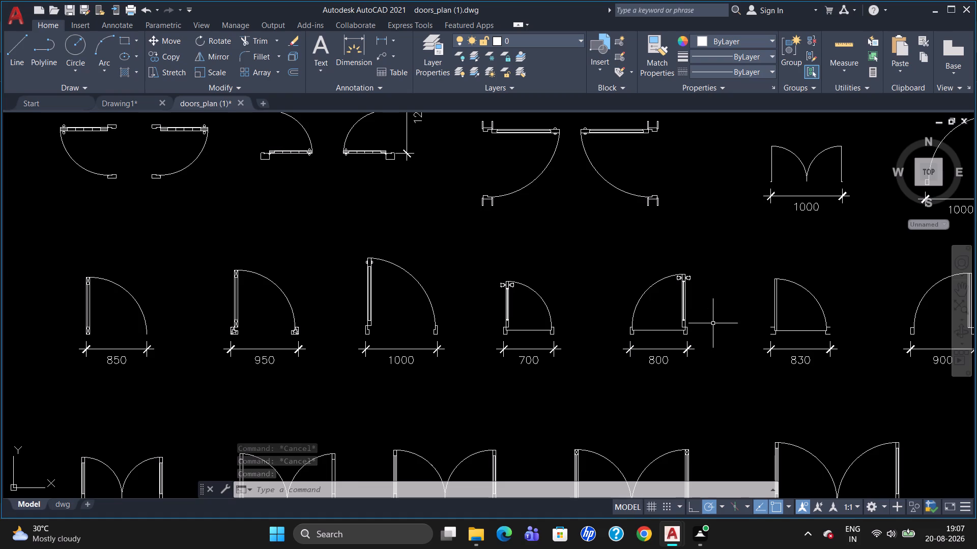
pyautogui.moveTo(713, 322); pyautogui.dragTo(634, 310)
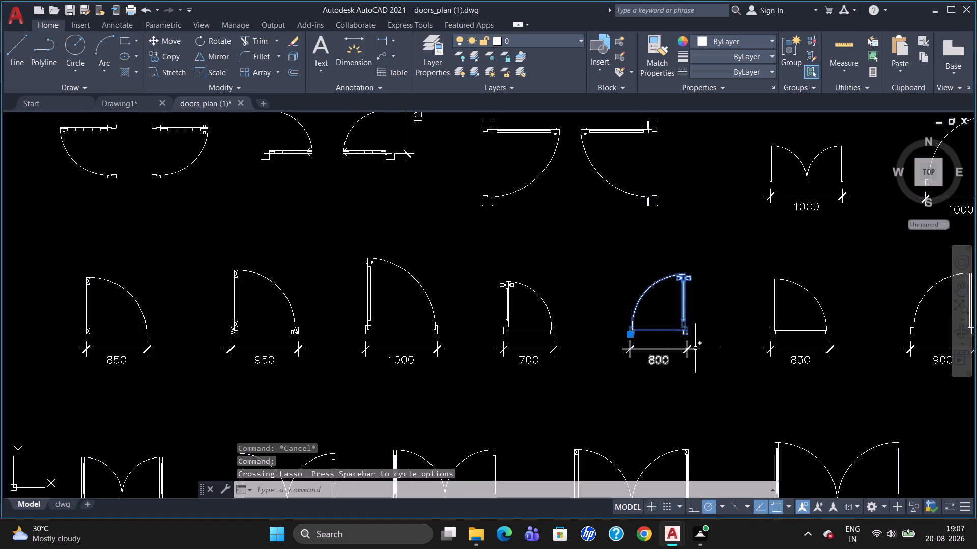
pyautogui.hotkey('ctrl', 'c')
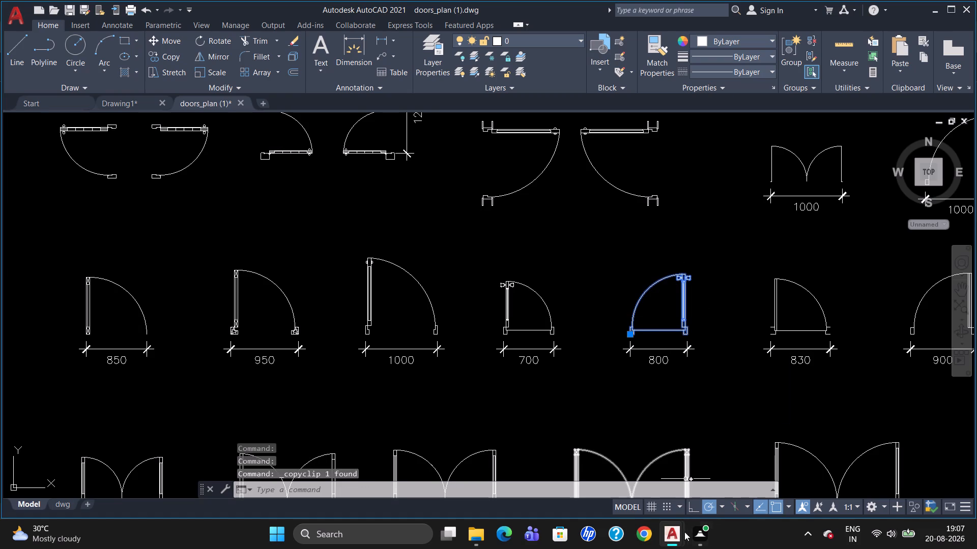
# Return to Drawing1 and paste the copied 800 door in the empty area just east of the floor plan.
pyautogui.click(678, 533)
pyautogui.click(622, 492)
pyautogui.scroll(1, 764, 289)
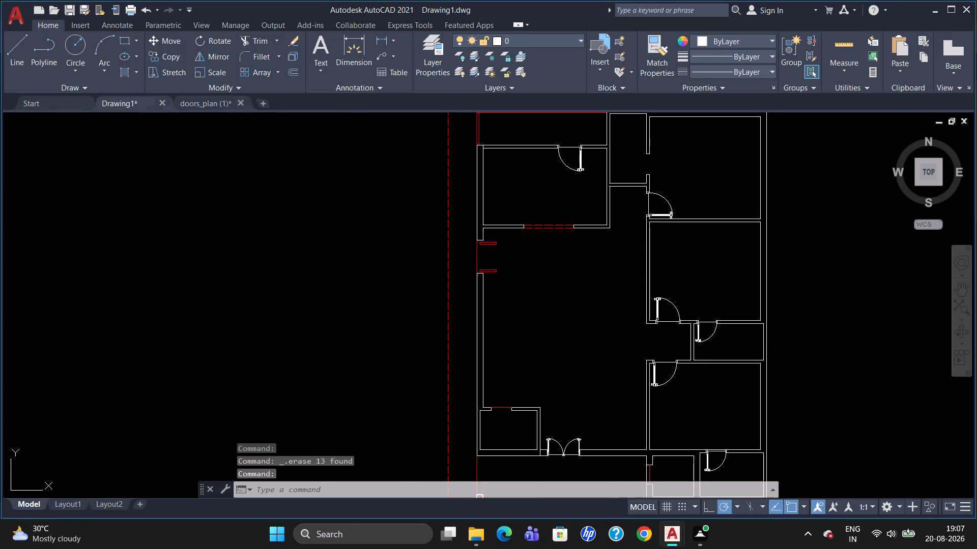
pyautogui.scroll(1, 764, 289)
pyautogui.scroll(-3, 755, 295)
pyautogui.scroll(1, 796, 239)
pyautogui.scroll(-2, 736, 261)
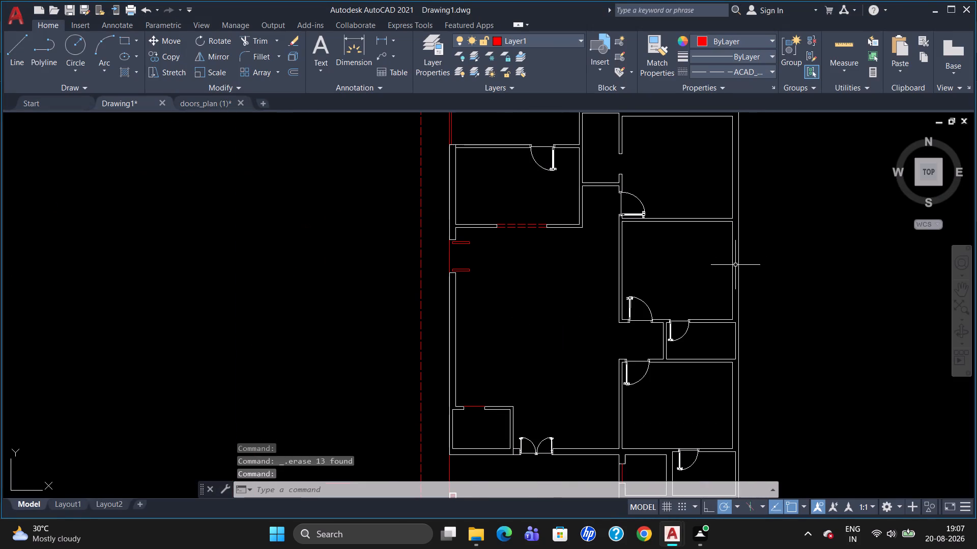
pyautogui.scroll(-1, 802, 280)
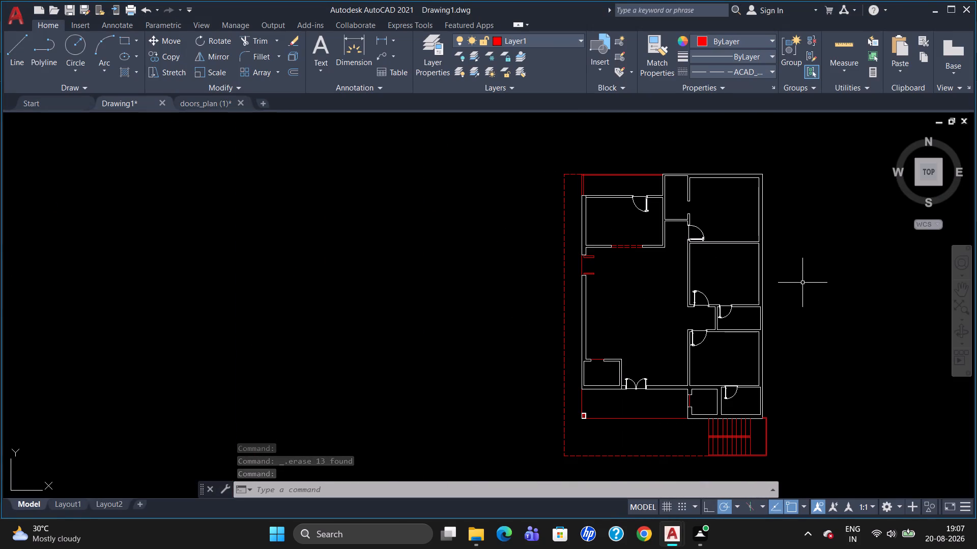
pyautogui.hotkey('ctrl', 'v')
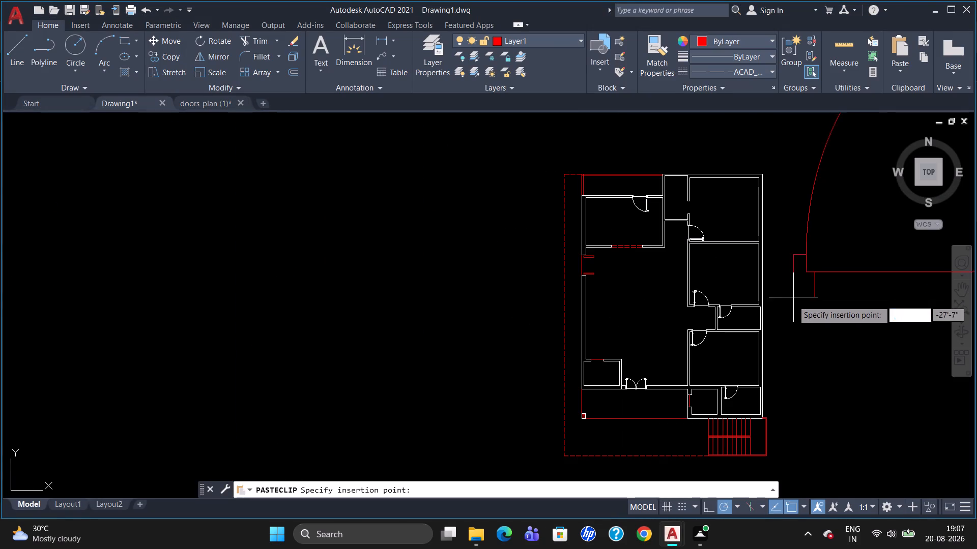
pyautogui.click(791, 314)
# Scale the pasted door down freehand from its lower jamb corner to roughly the size of the plan's doors.
pyautogui.click(791, 314)
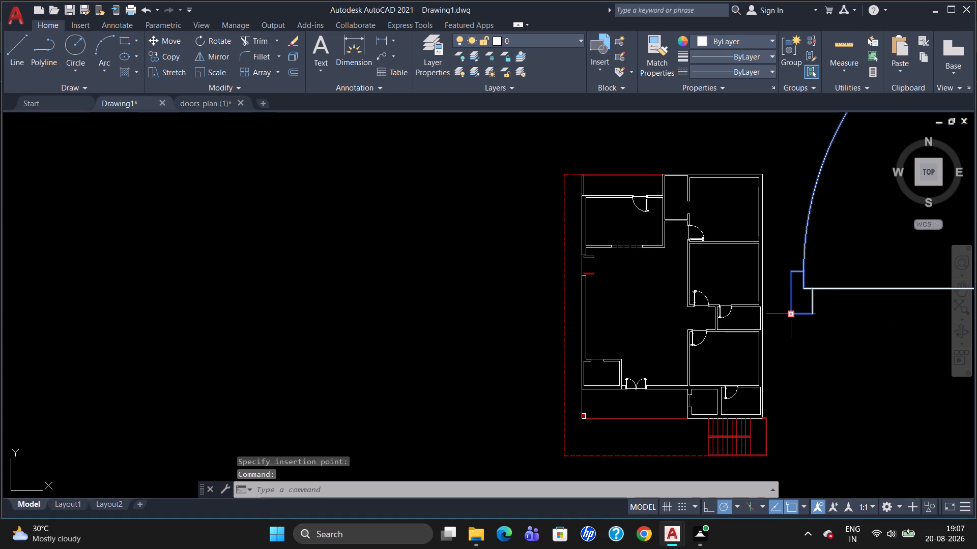
pyautogui.write('sc')
pyautogui.press('Return')
pyautogui.click(791, 314)
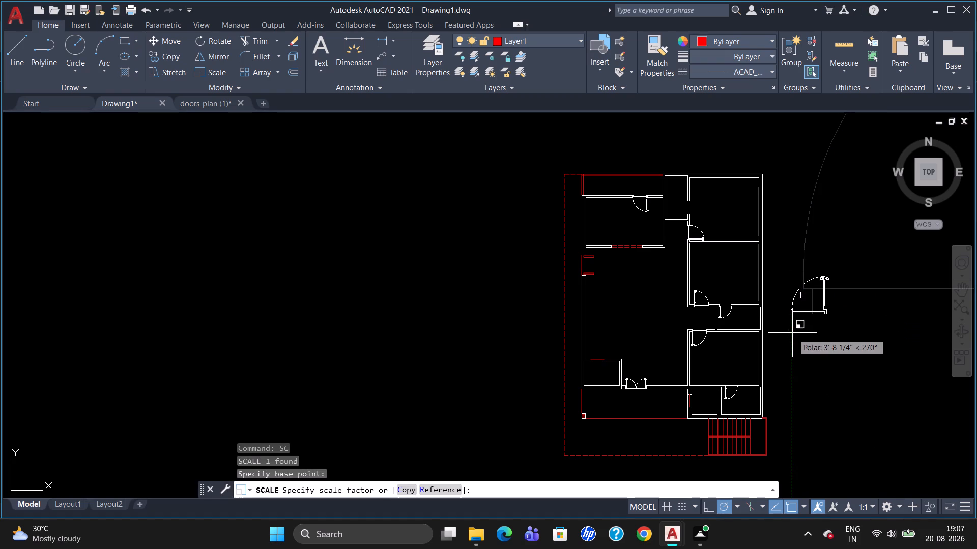
pyautogui.click(792, 333)
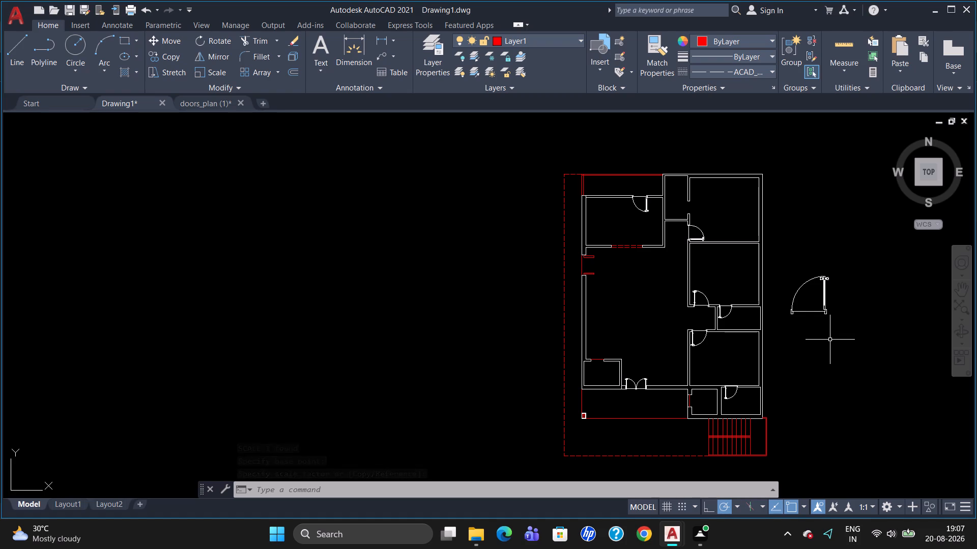
# Mirror the scaled door across a vertical line just east of it, erasing the source.
pyautogui.write('mi')
pyautogui.press('Return')
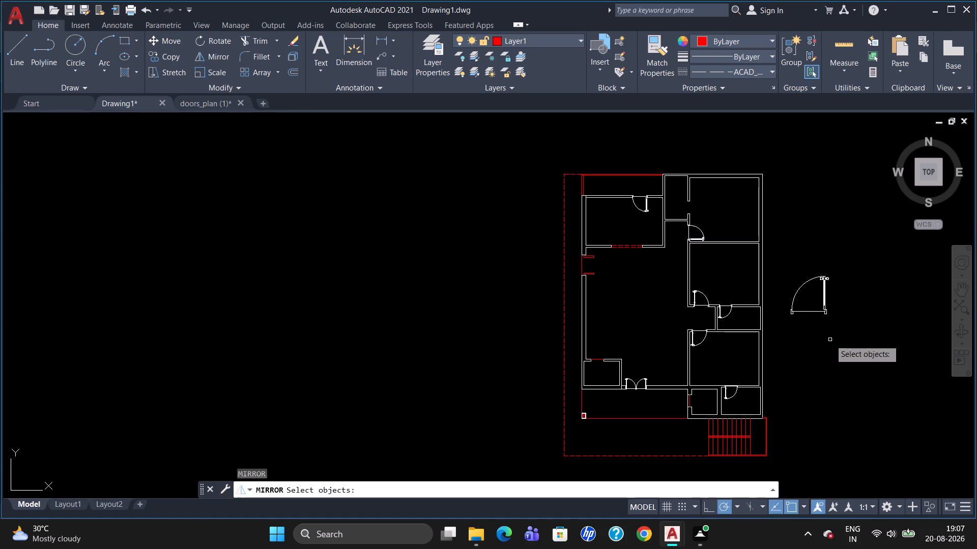
pyautogui.click(824, 295)
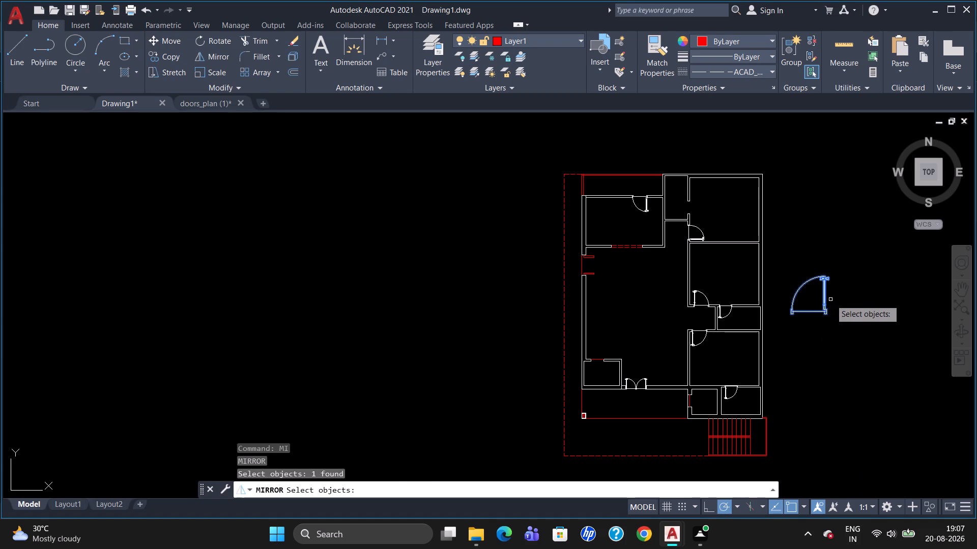
pyautogui.press('Return')
pyautogui.moveTo(864, 257); pyautogui.dragTo(864, 282)
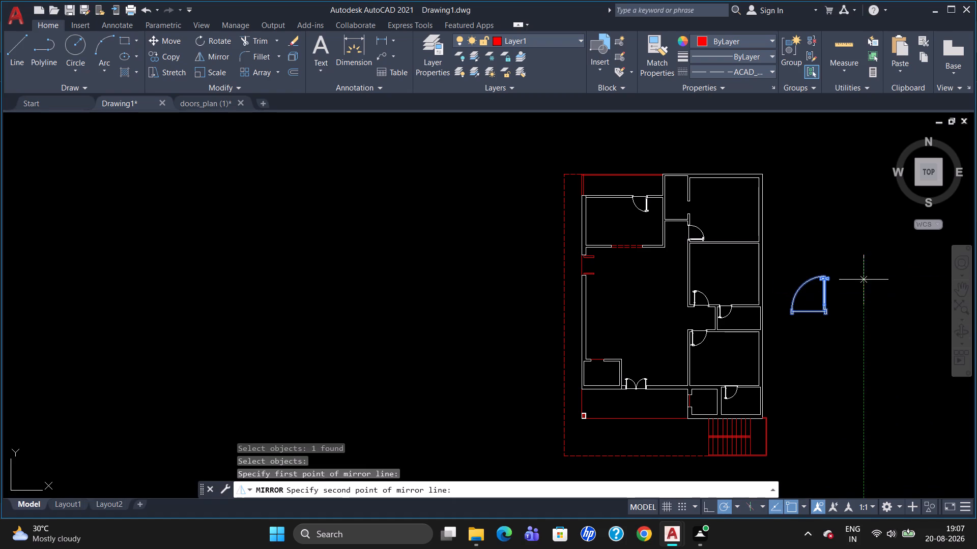
pyautogui.moveTo(864, 282); pyautogui.dragTo(859, 311)
pyautogui.click(859, 311)
pyautogui.moveTo(874, 340); pyautogui.dragTo(859, 311)
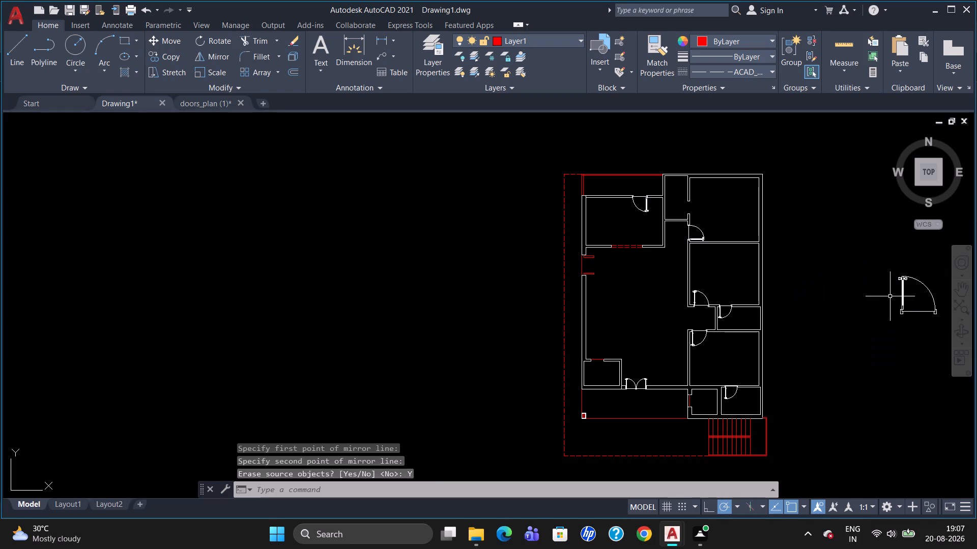
# Rotate the mirrored door 90° counterclockwise about the free northern end of its leaf.
pyautogui.click(903, 303)
pyautogui.write('ro')
pyautogui.press('Return')
pyautogui.click(897, 276)
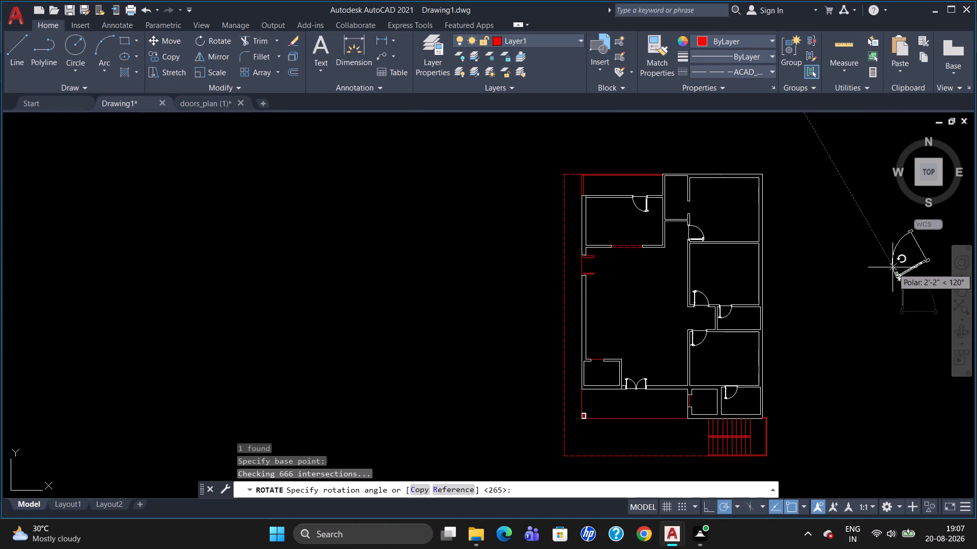
pyautogui.click(897, 263)
# Move the rotated door by its southeastern jamb corner to the southern side of the opening between the small northern room and upper eastern room.
pyautogui.click(899, 274)
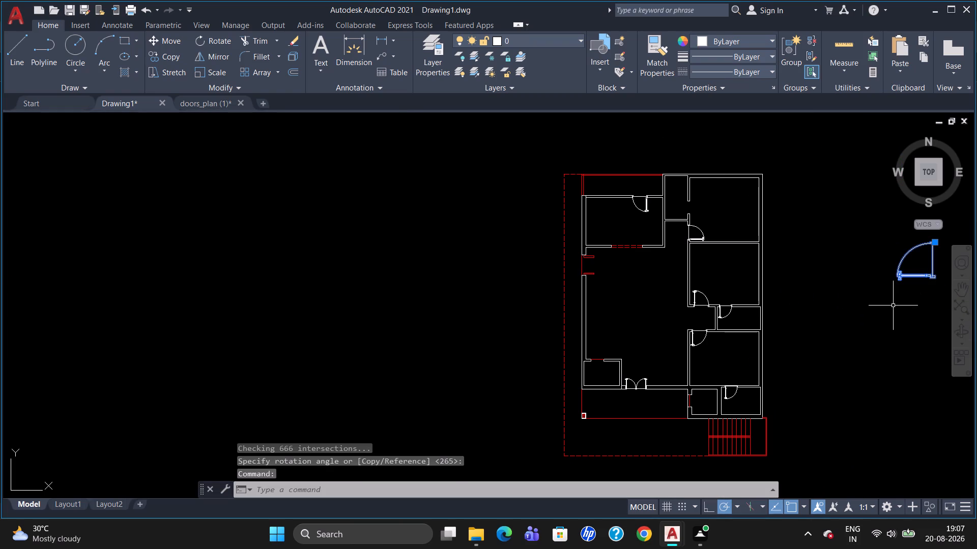
pyautogui.press('m')
pyautogui.press('Return')
pyautogui.click(935, 273)
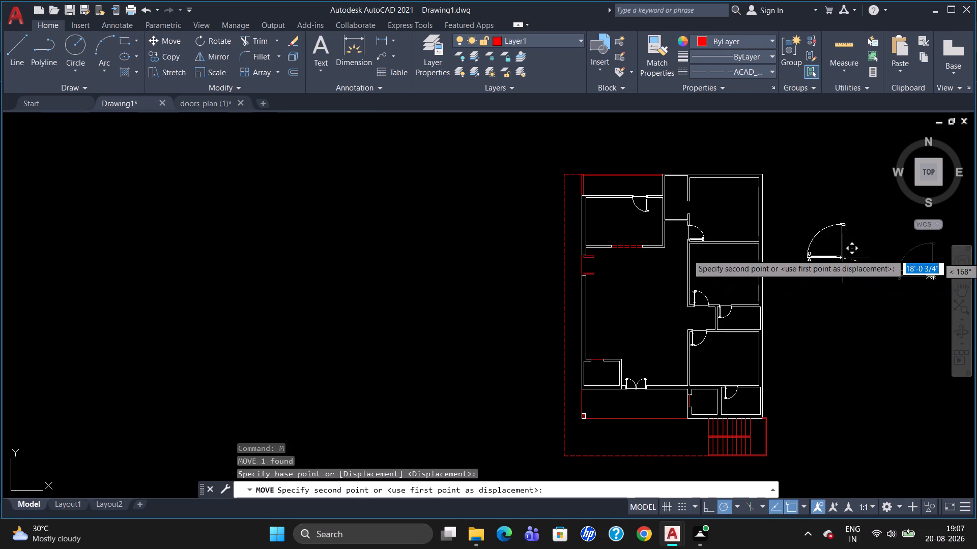
pyautogui.scroll(3, 693, 196)
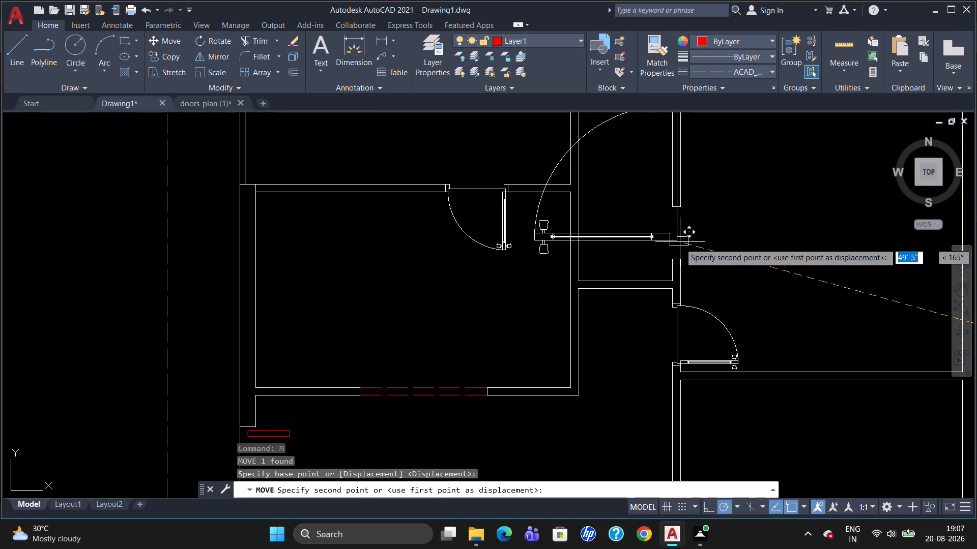
pyautogui.scroll(3, 677, 255)
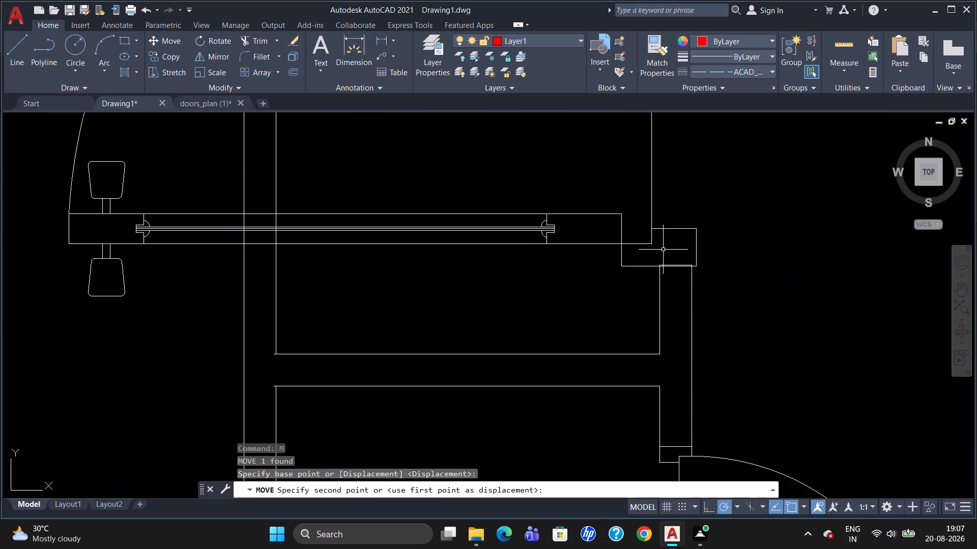
pyautogui.click(663, 250)
pyautogui.press('Escape')
# Scale the placed door down freehand from its southeastern jamb corner until it fits the opening's width.
pyautogui.scroll(-3, 697, 221)
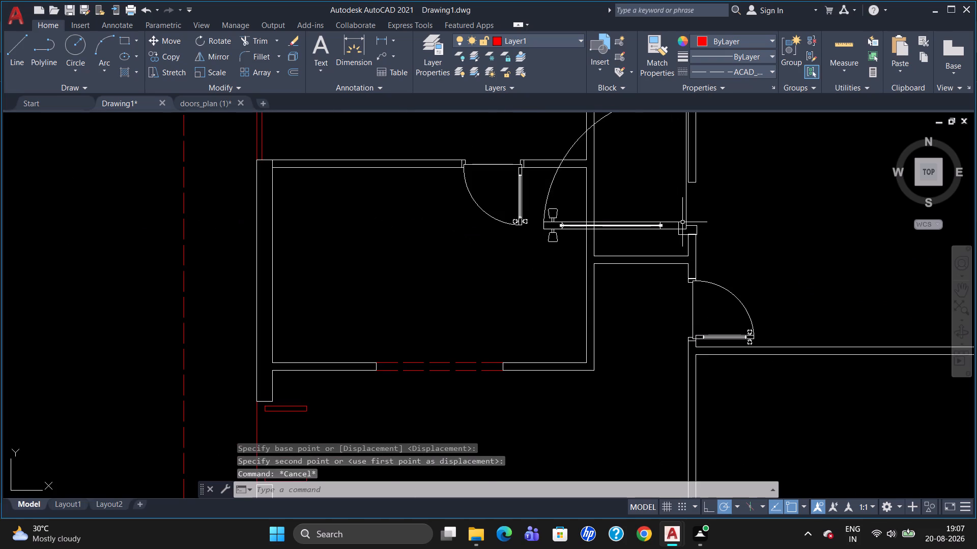
pyautogui.click(682, 223)
pyautogui.click(670, 227)
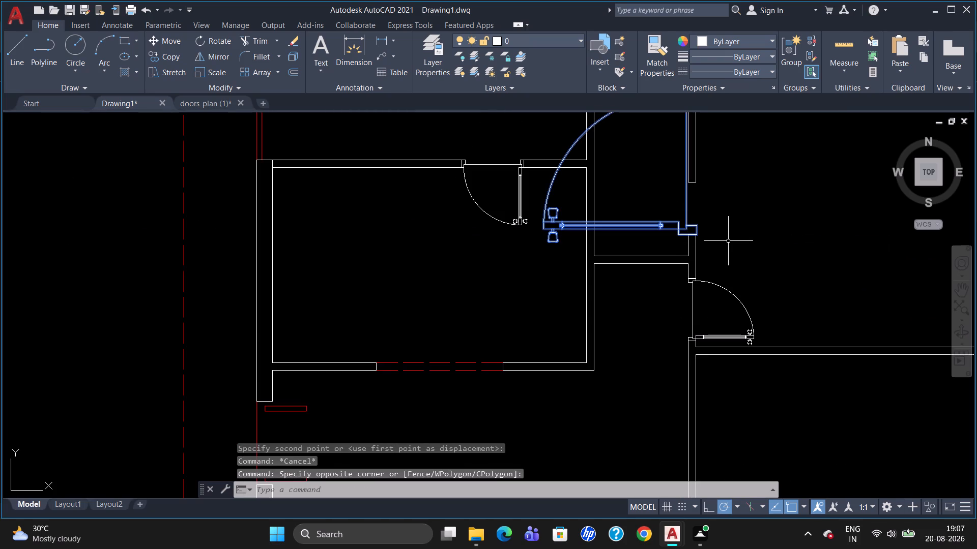
pyautogui.write('sc')
pyautogui.press('Return')
pyautogui.click(699, 233)
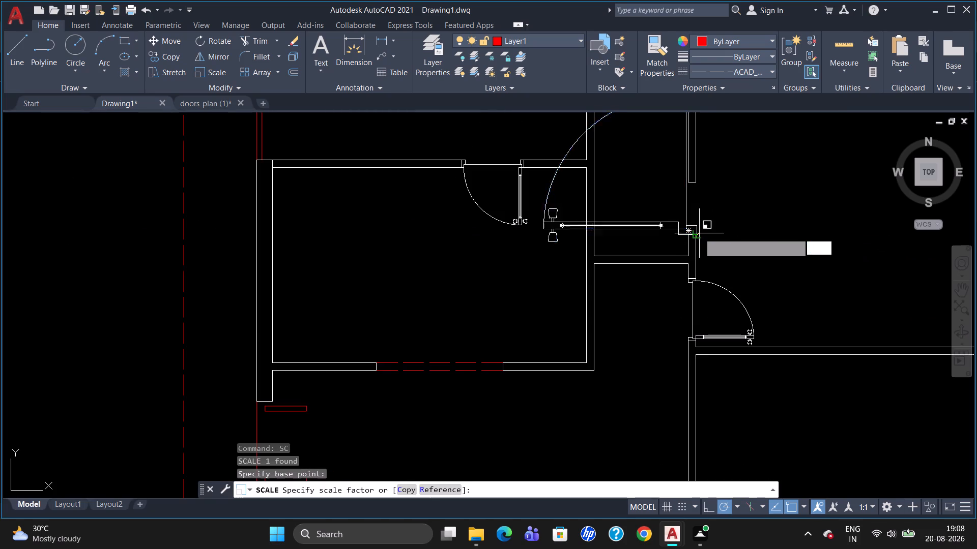
pyautogui.scroll(3, 694, 211)
pyautogui.scroll(-1, 693, 211)
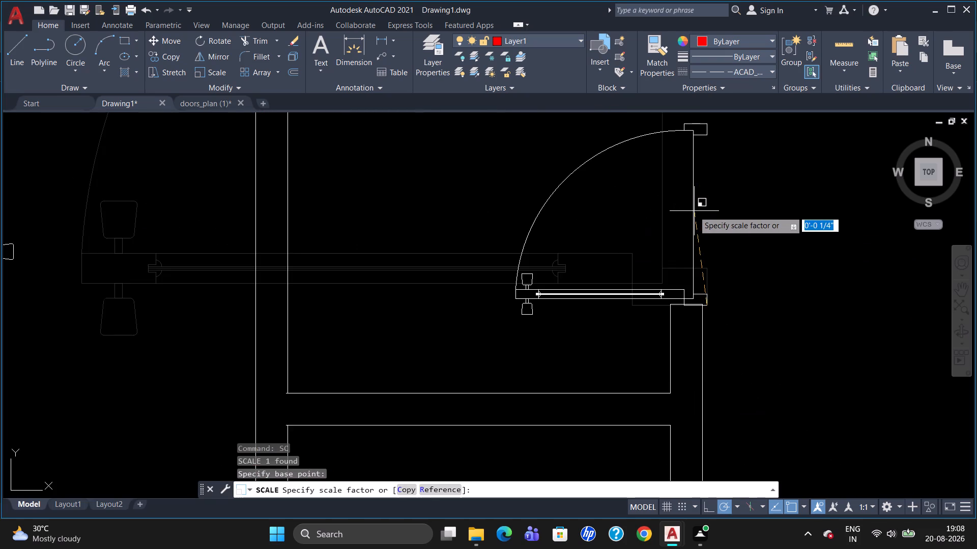
pyautogui.scroll(-1, 693, 211)
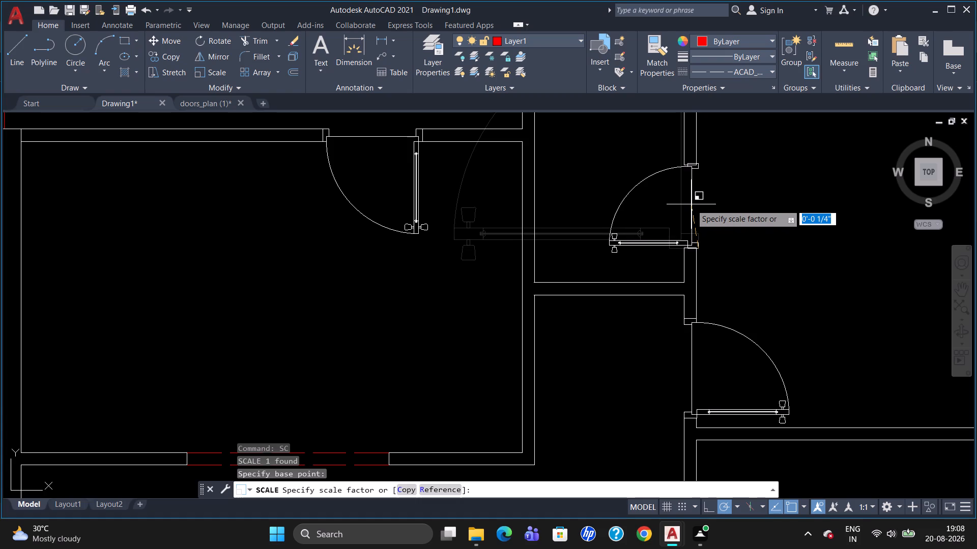
pyautogui.click(691, 205)
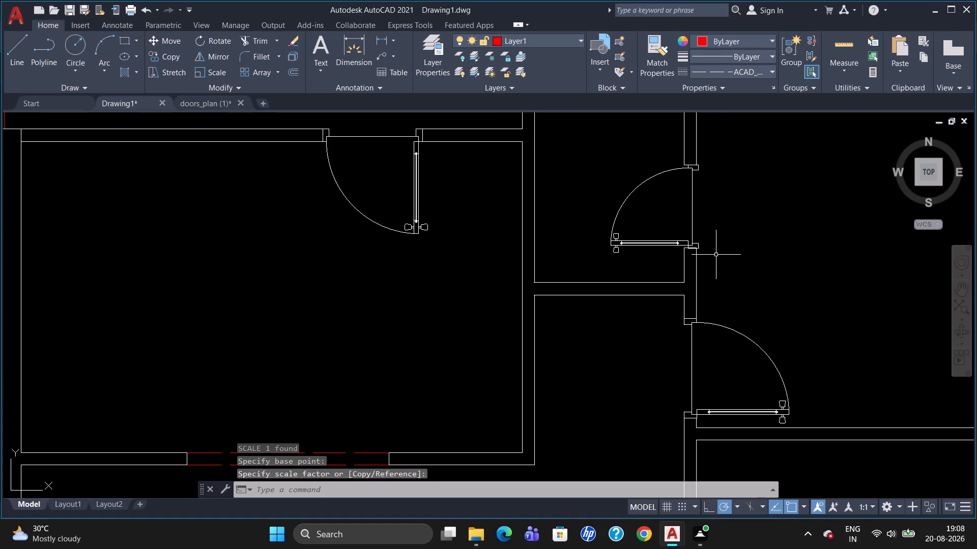
# Move the scaled door slightly so its southeastern jamb corner snaps onto the wall end's corner at the opening's southern side.
pyautogui.press('m')
pyautogui.press('Return')
pyautogui.scroll(1, 715, 240)
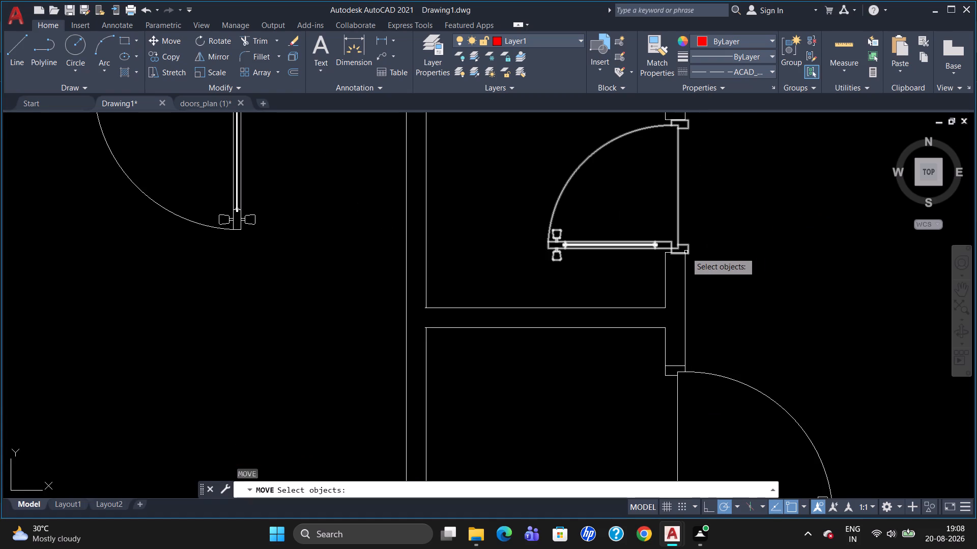
pyautogui.click(686, 252)
pyautogui.press('Return')
pyautogui.click(689, 255)
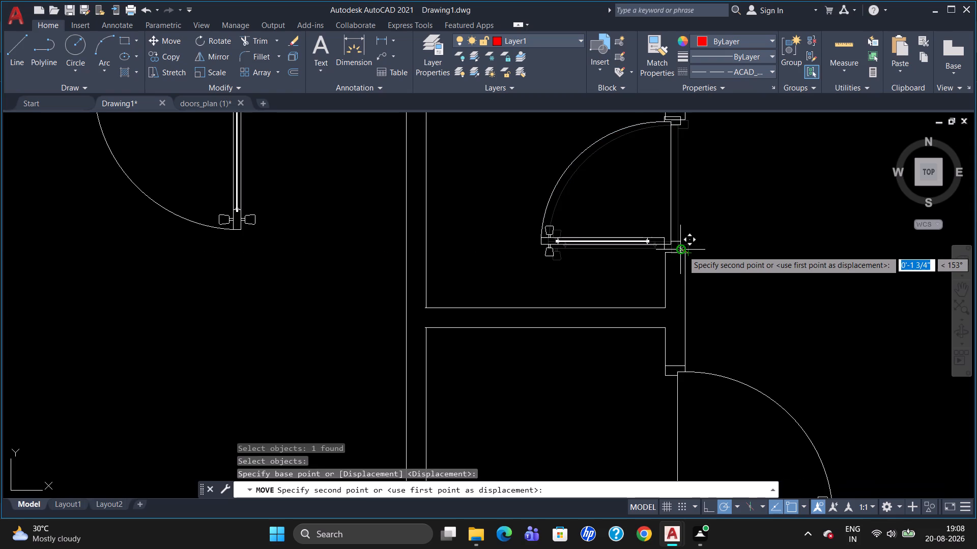
pyautogui.scroll(2, 683, 253)
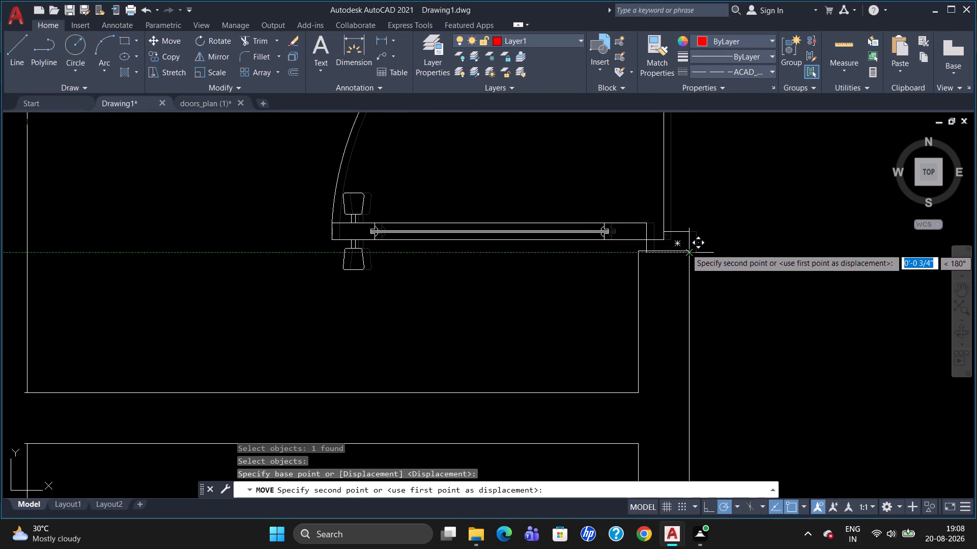
pyautogui.scroll(2, 687, 249)
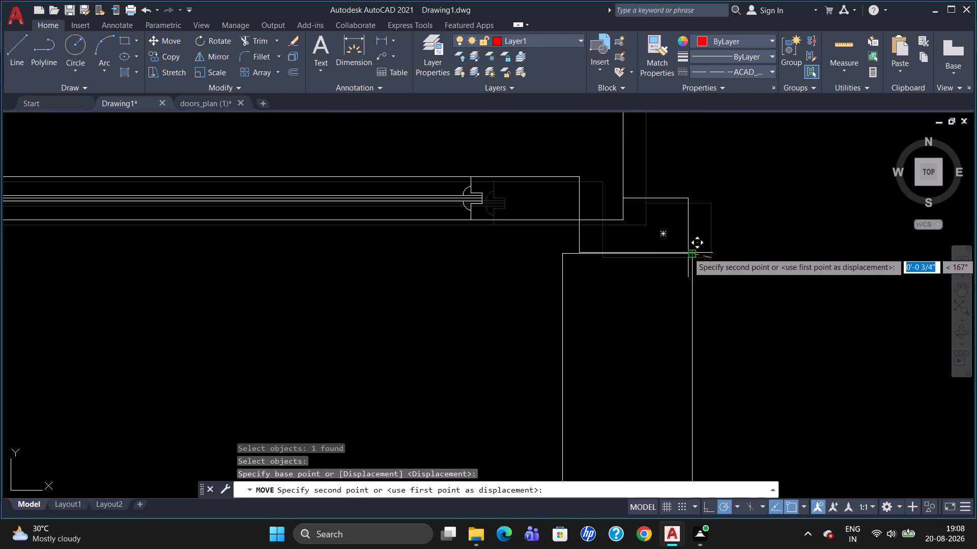
pyautogui.click(688, 254)
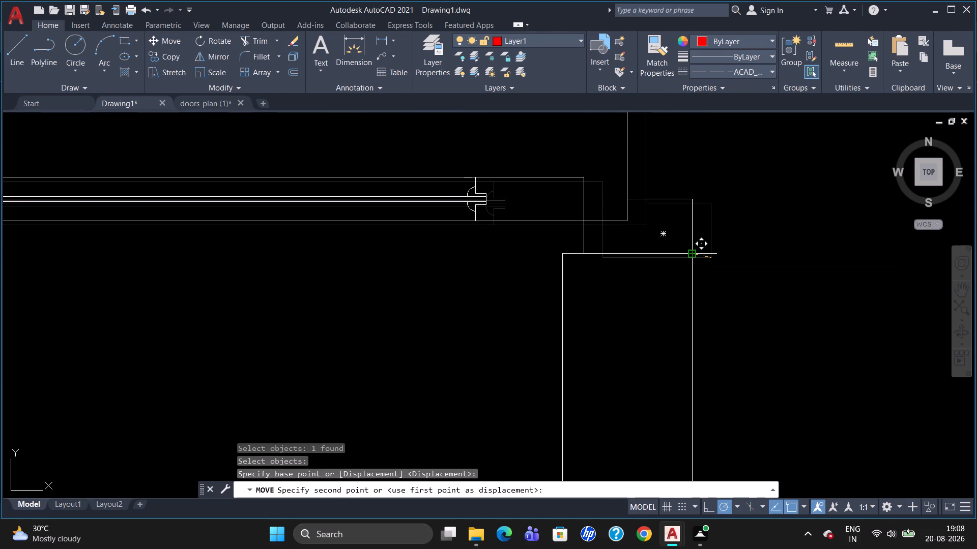
# Explode the new door in the opening between the small northern room and the upper eastern room.
pyautogui.scroll(-7, 733, 217)
pyautogui.scroll(2, 748, 151)
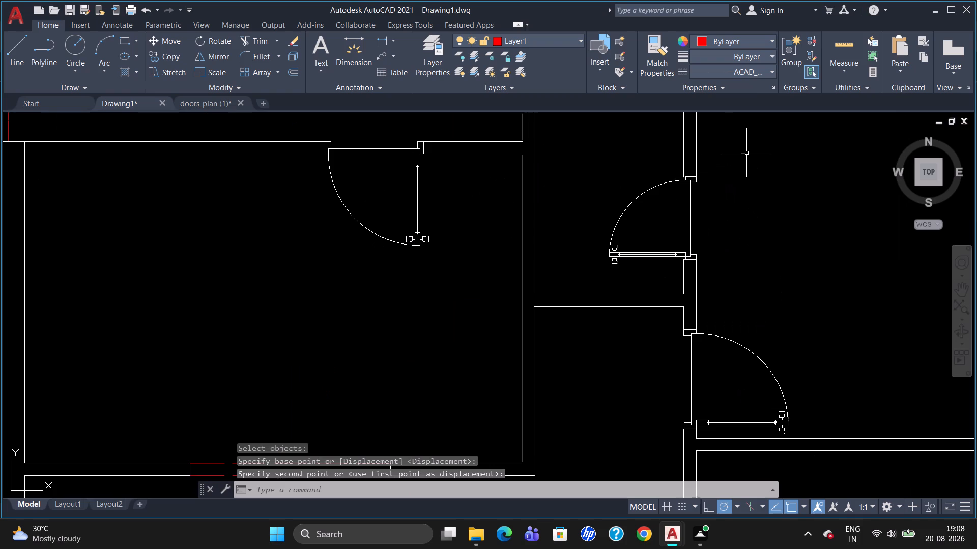
pyautogui.scroll(-1, 732, 157)
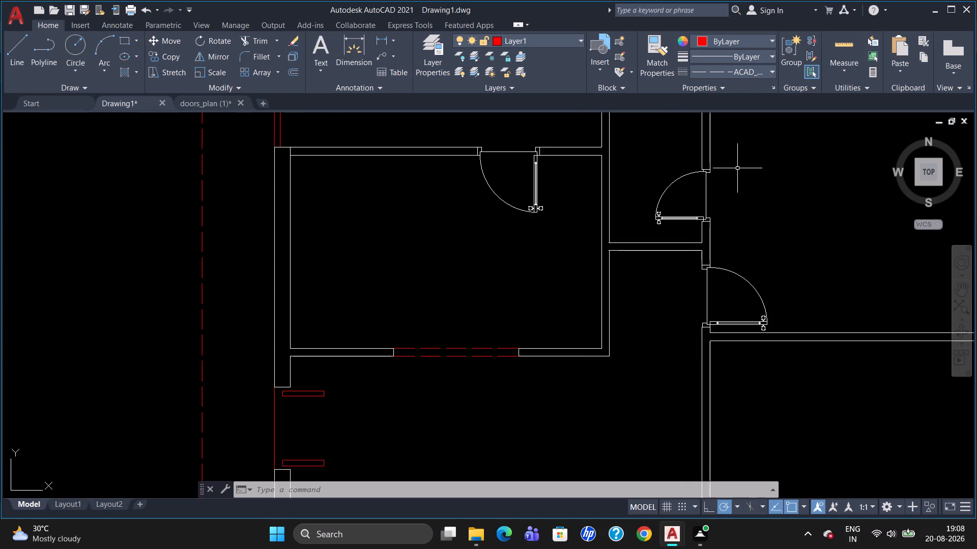
pyautogui.scroll(1, 735, 139)
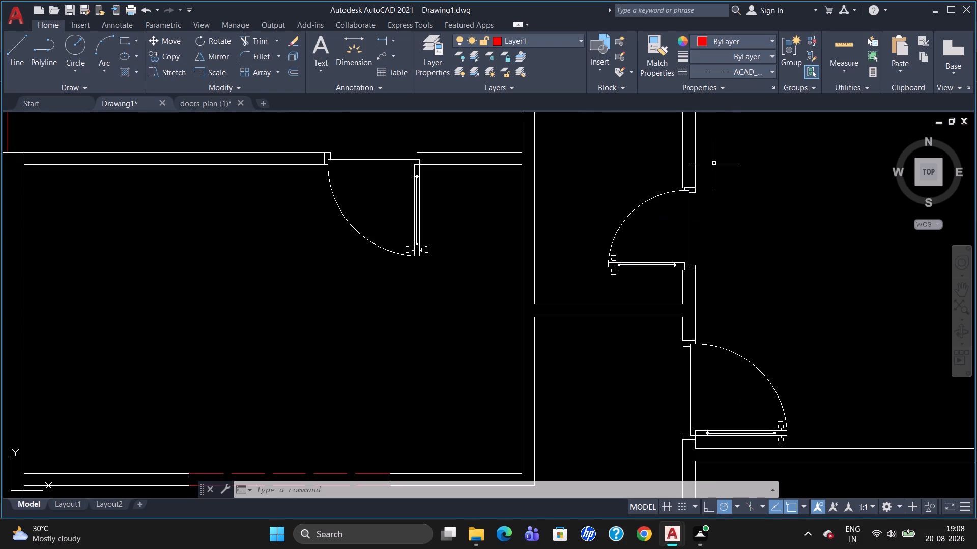
pyautogui.scroll(2, 695, 179)
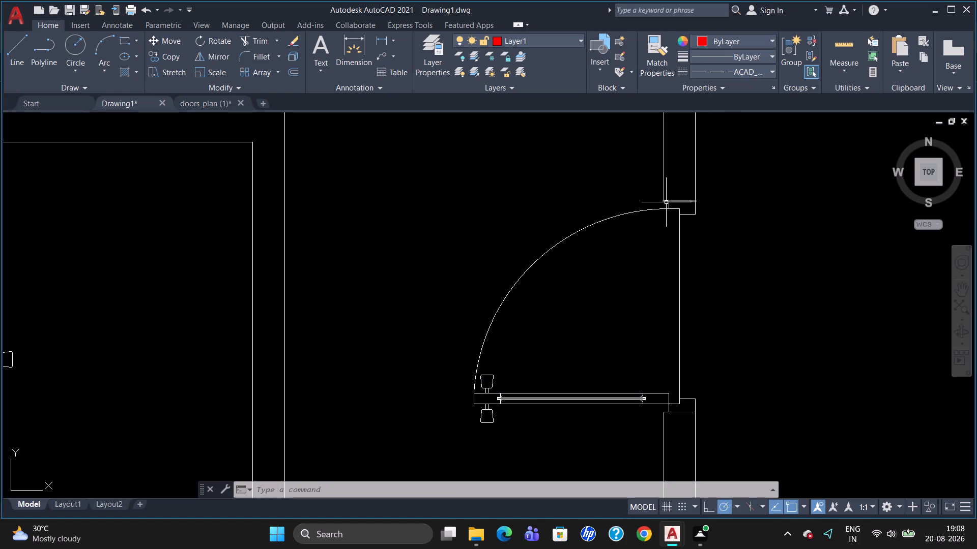
pyautogui.scroll(-2, 746, 180)
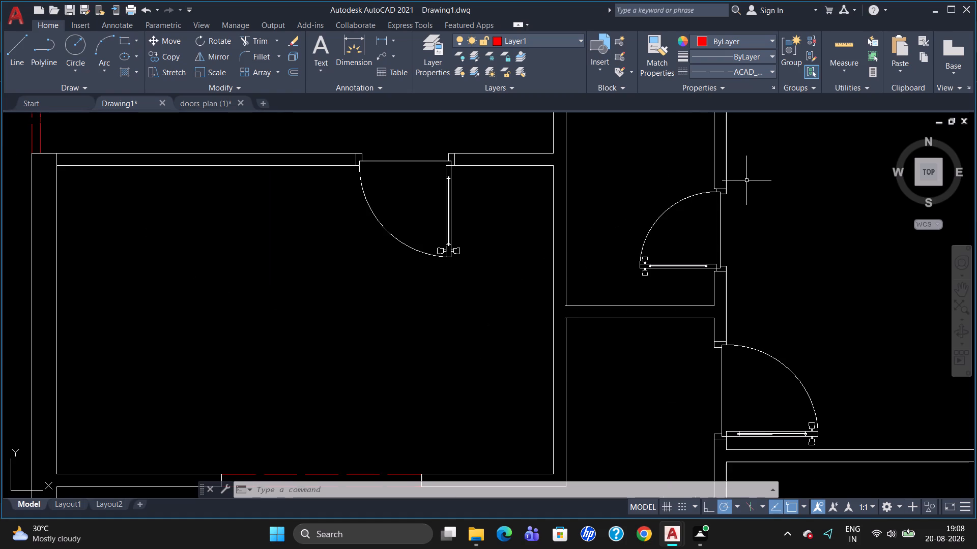
pyautogui.click(692, 263)
pyautogui.press('x')
pyautogui.press('Return')
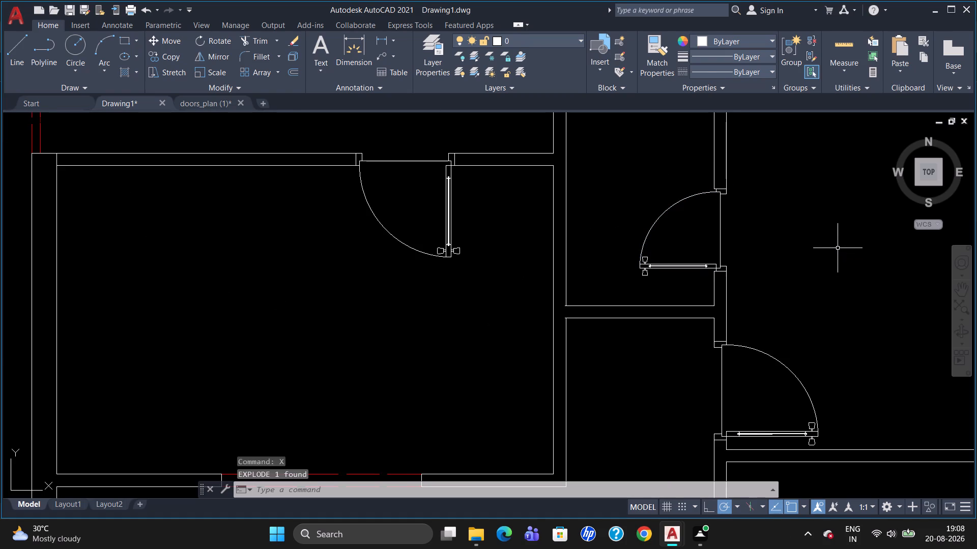
pyautogui.click(790, 435)
pyautogui.press('Escape')
# Select the handles, handle stems, leaf-end block and both jambs of the northwestern room's door.
pyautogui.scroll(-4, 834, 297)
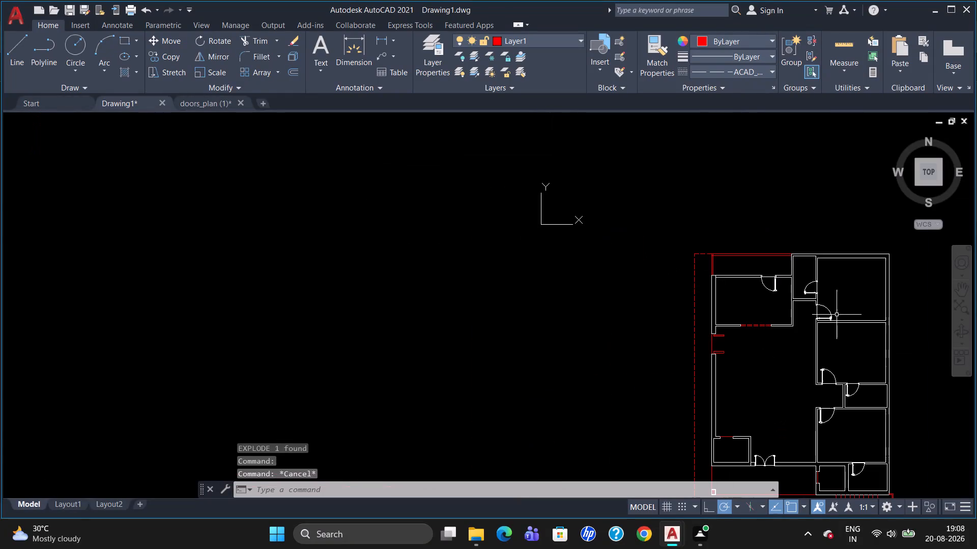
pyautogui.scroll(3, 815, 298)
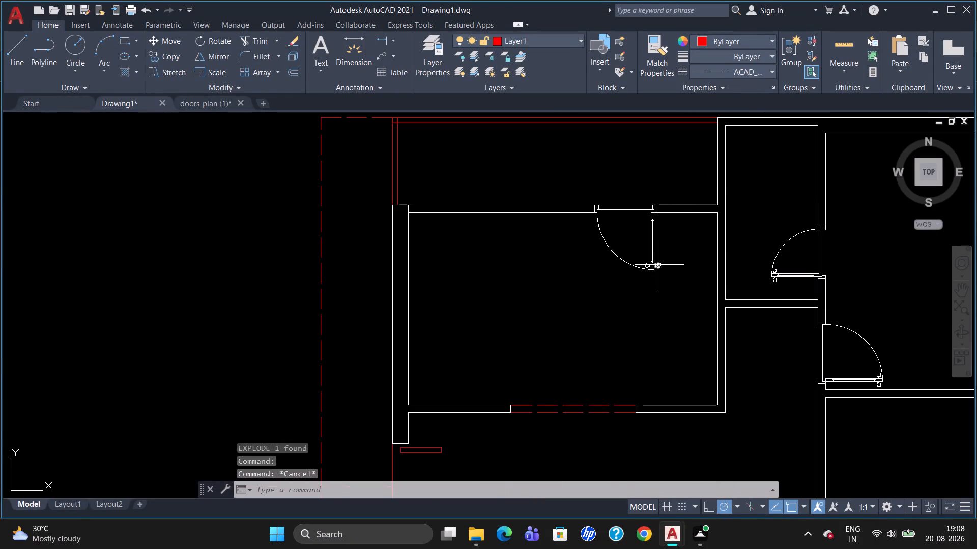
pyautogui.click(659, 265)
pyautogui.scroll(3, 643, 265)
pyautogui.click(652, 264)
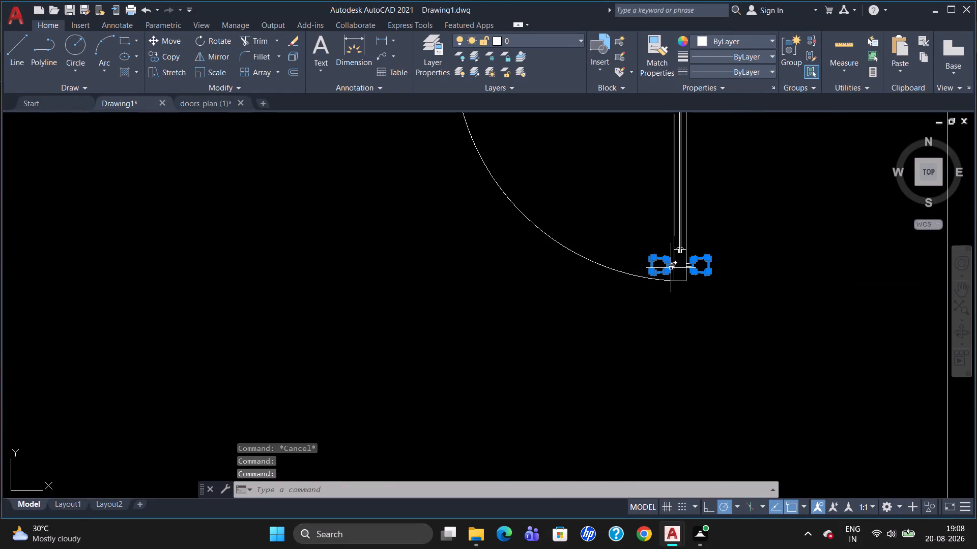
pyautogui.click(675, 268)
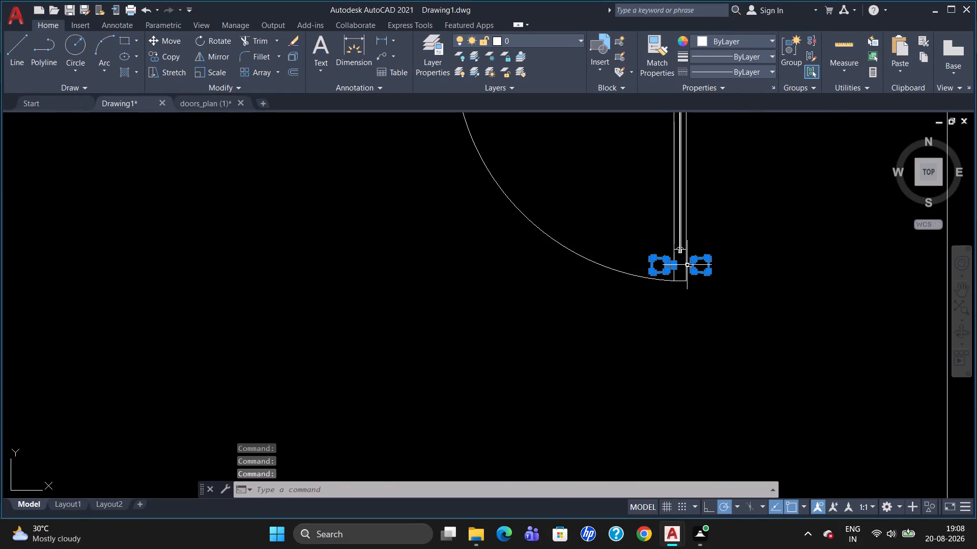
pyautogui.click(687, 265)
pyautogui.click(685, 278)
pyautogui.scroll(-3, 695, 261)
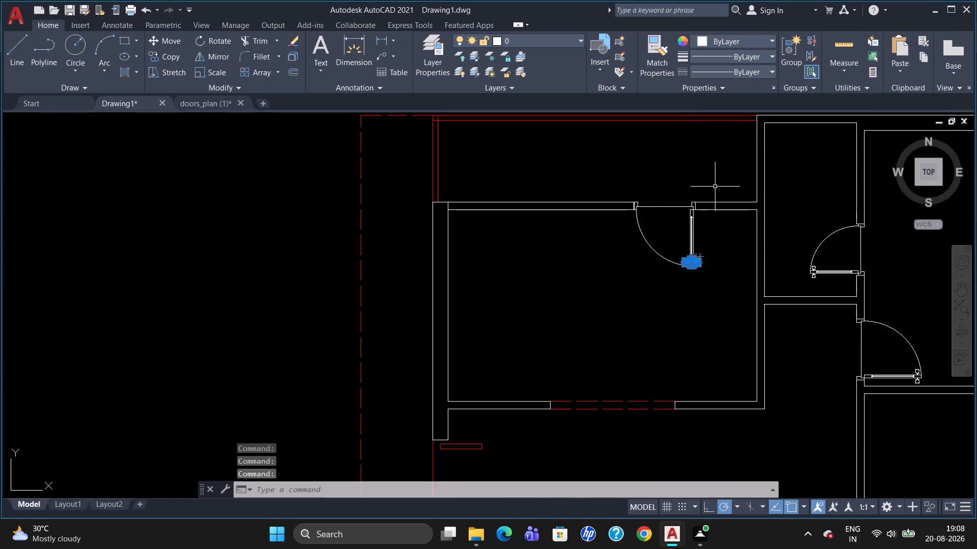
pyautogui.scroll(3, 715, 188)
pyautogui.click(635, 257)
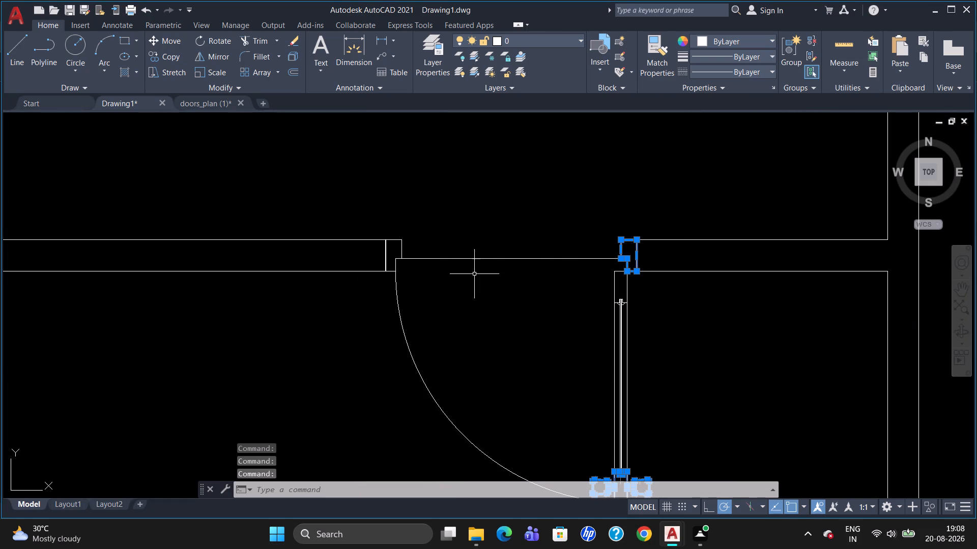
pyautogui.click(400, 243)
# Add the exploded new door's two jambs, handles, handle stems and leaf-end block to the selection.
pyautogui.scroll(-3, 749, 174)
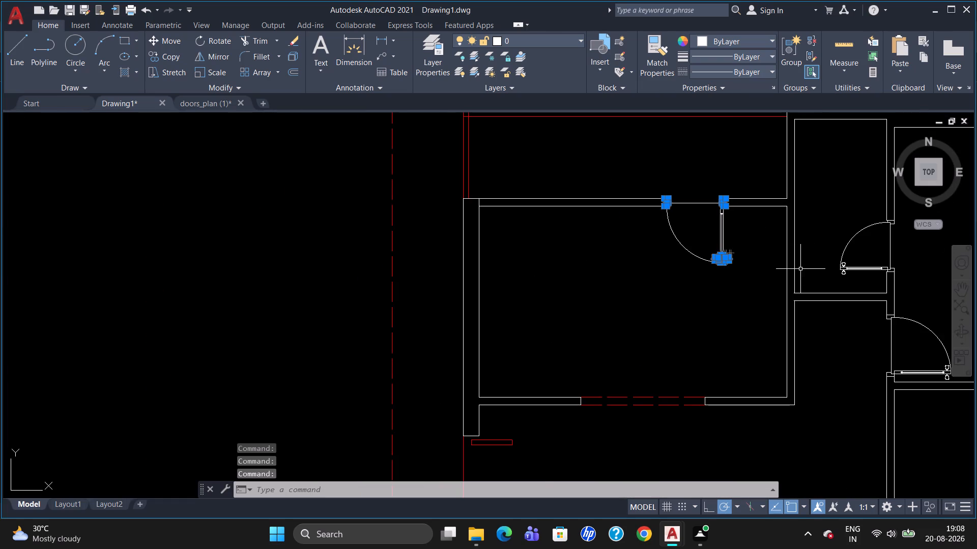
pyautogui.scroll(3, 791, 268)
pyautogui.scroll(-4, 709, 236)
pyautogui.scroll(3, 873, 259)
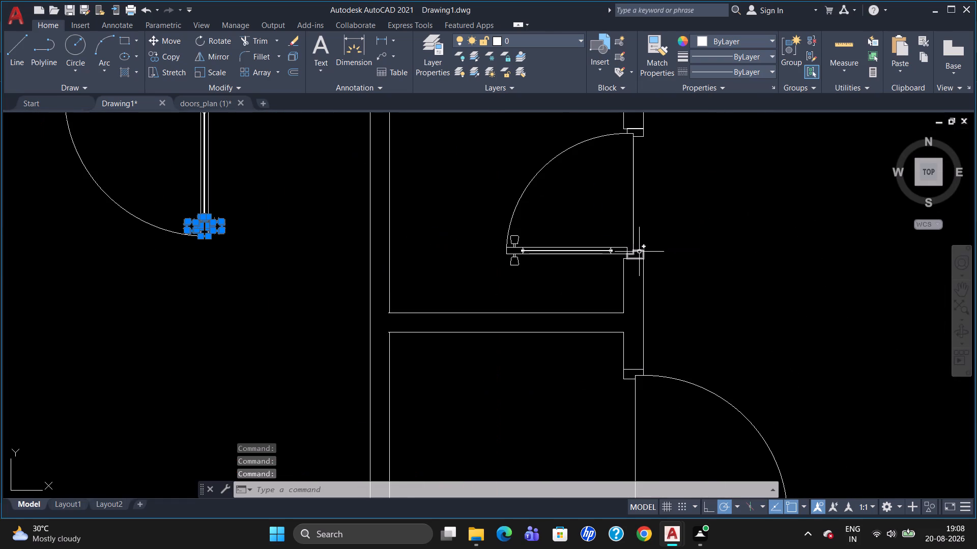
pyautogui.click(639, 251)
pyautogui.click(641, 136)
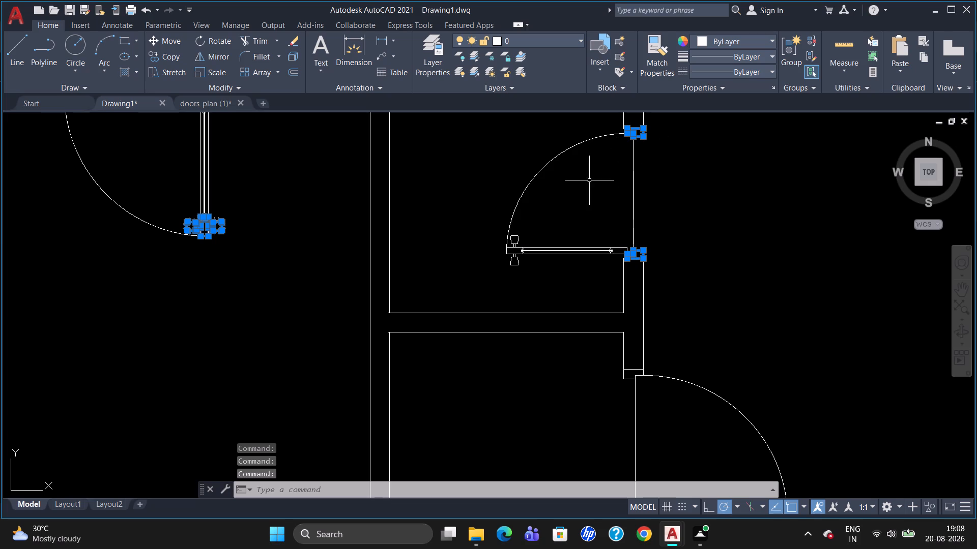
pyautogui.click(509, 240)
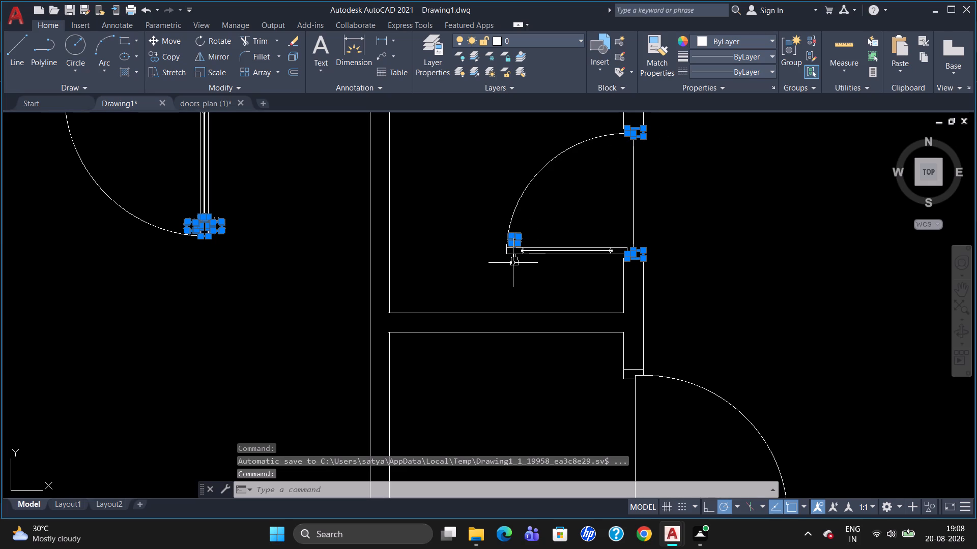
pyautogui.click(511, 263)
pyautogui.scroll(3, 511, 250)
pyautogui.click(511, 239)
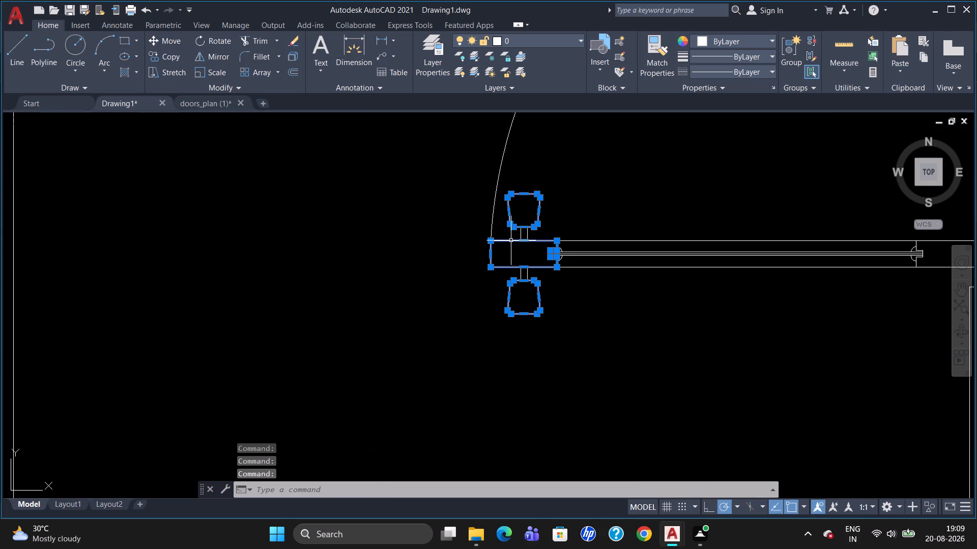
pyautogui.click(521, 233)
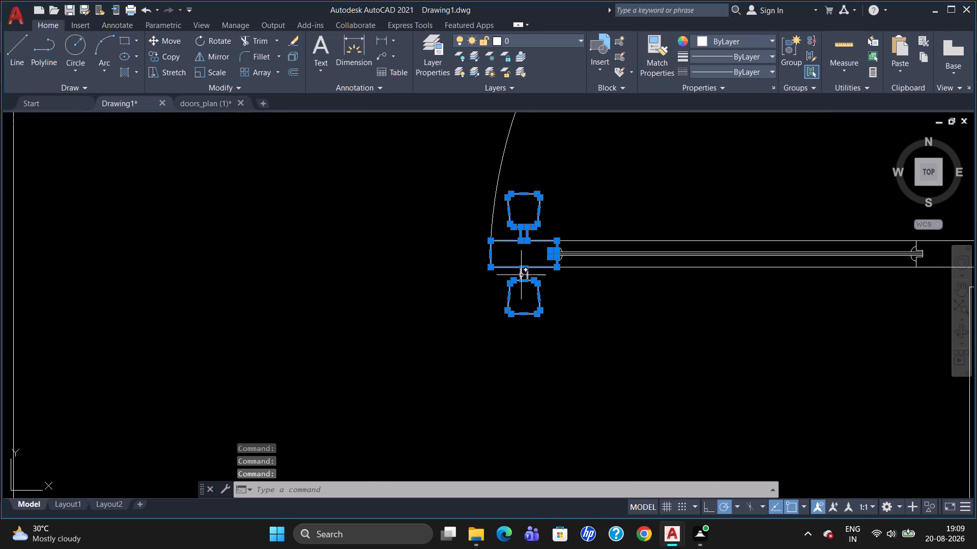
pyautogui.click(521, 276)
# Add the handles, handle stems, leaf-end block and both jambs of the east-swinging door just south of the new door to the selection.
pyautogui.scroll(-5, 684, 227)
pyautogui.scroll(2, 792, 347)
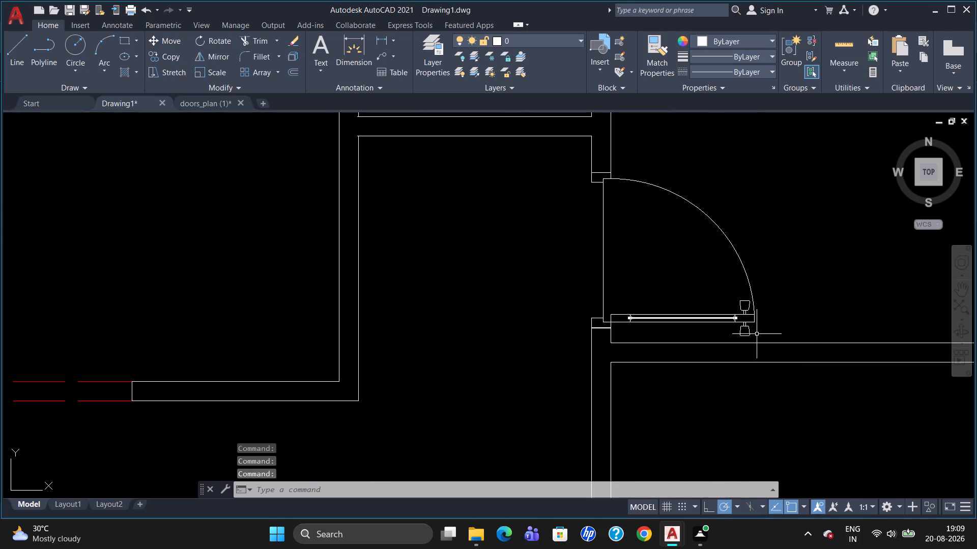
pyautogui.click(742, 330)
pyautogui.click(741, 306)
pyautogui.scroll(3, 752, 321)
pyautogui.click(719, 335)
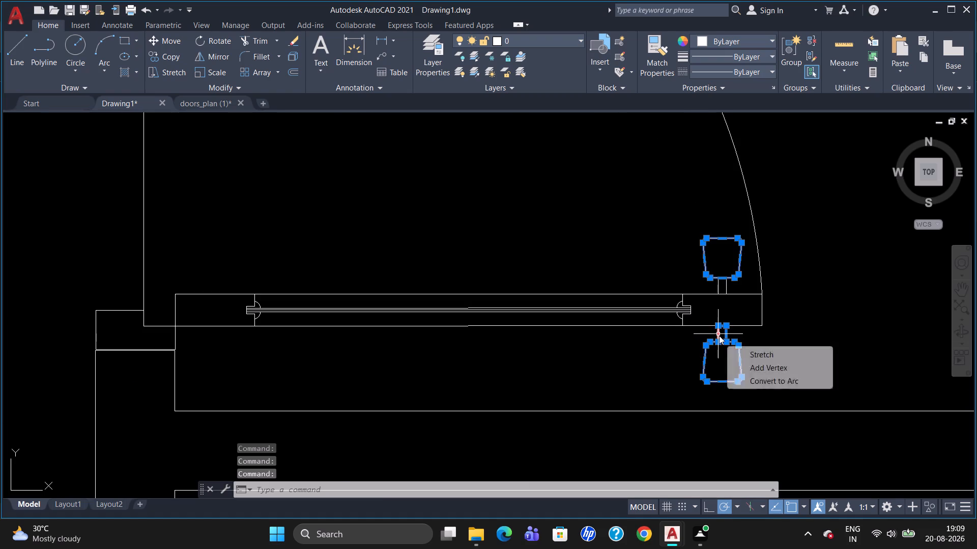
pyautogui.click(707, 326)
pyautogui.click(720, 285)
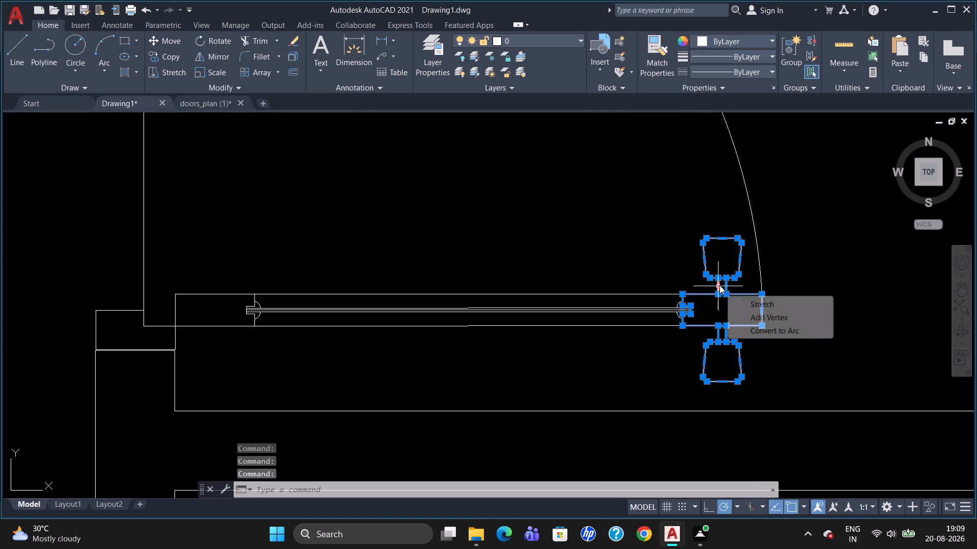
pyautogui.scroll(-3, 688, 287)
pyautogui.scroll(1, 565, 291)
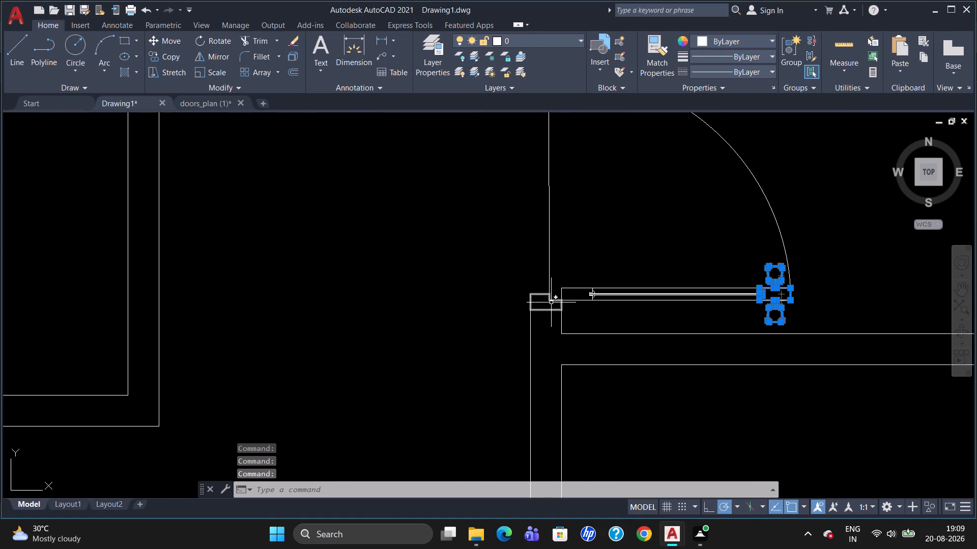
pyautogui.click(541, 294)
pyautogui.scroll(-2, 552, 277)
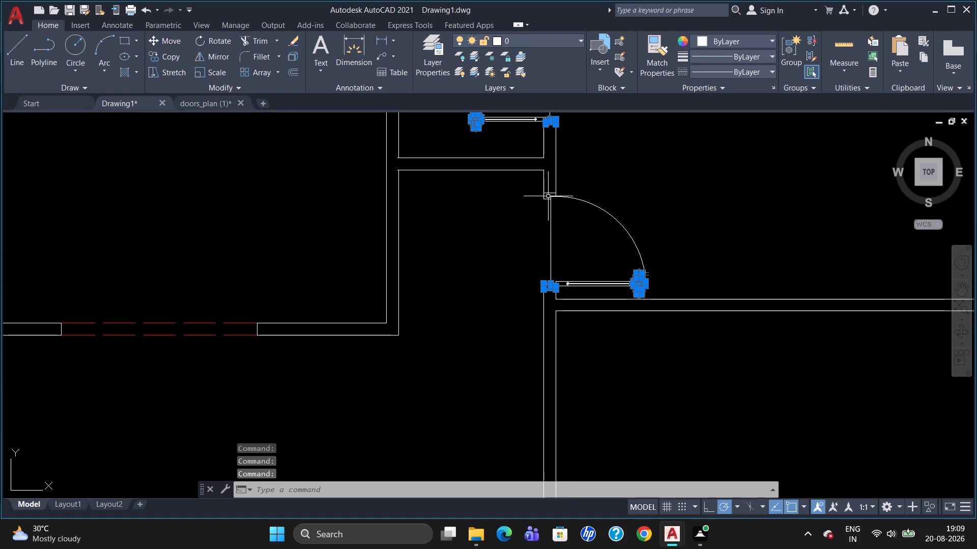
pyautogui.click(548, 194)
# Add the handles, handle stems, leaf-end block and both jambs of the door in the narrow middle eastern room's north wall to the selection.
pyautogui.scroll(-3, 693, 235)
pyautogui.scroll(3, 745, 404)
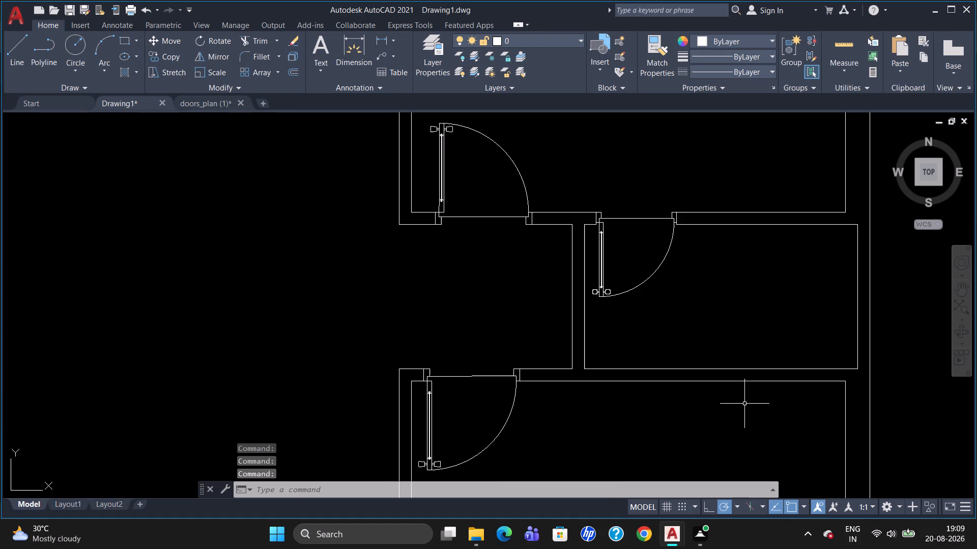
pyautogui.click(591, 294)
pyautogui.click(608, 292)
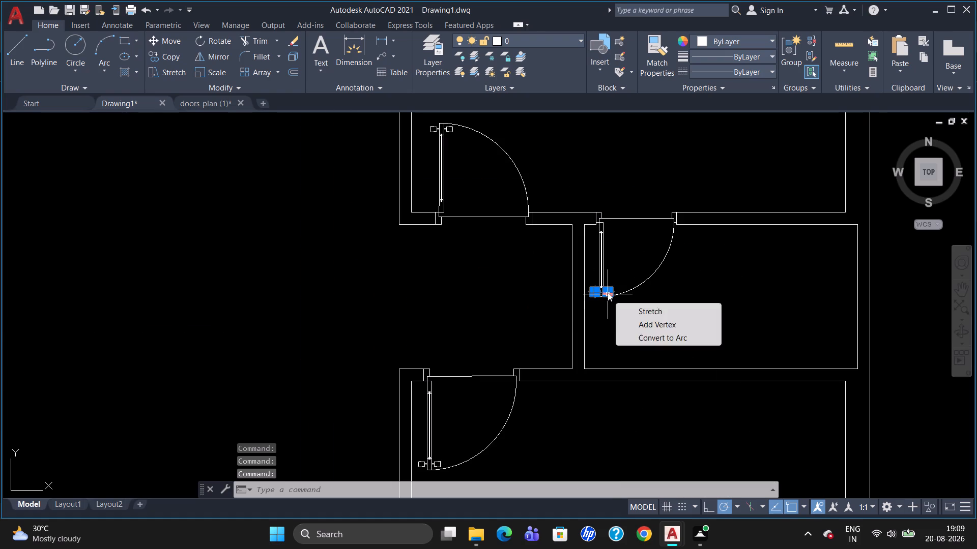
pyautogui.scroll(2, 607, 225)
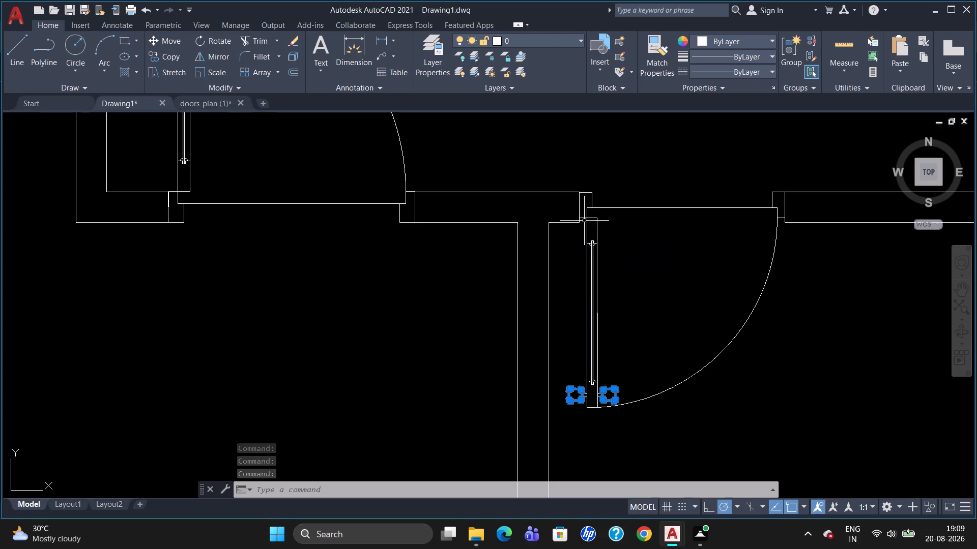
pyautogui.click(580, 213)
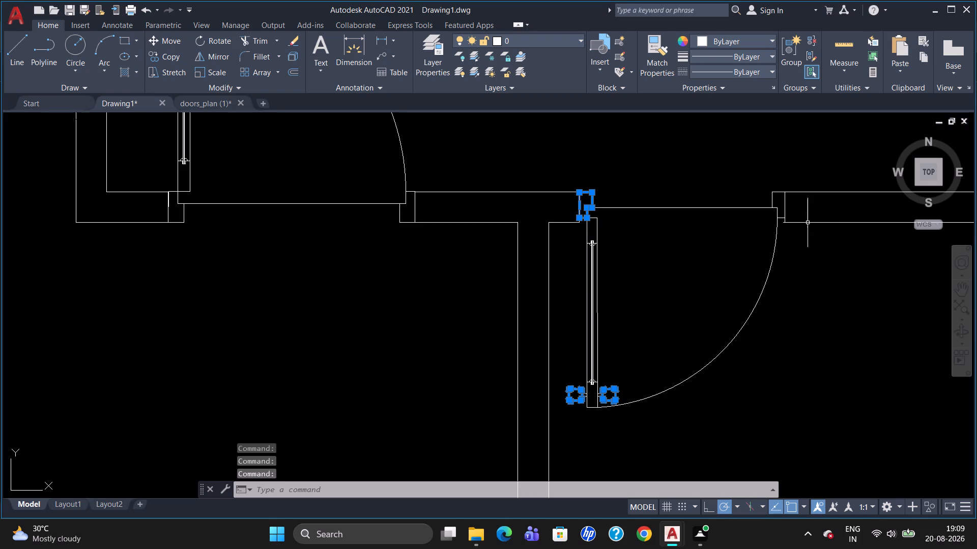
pyautogui.click(771, 203)
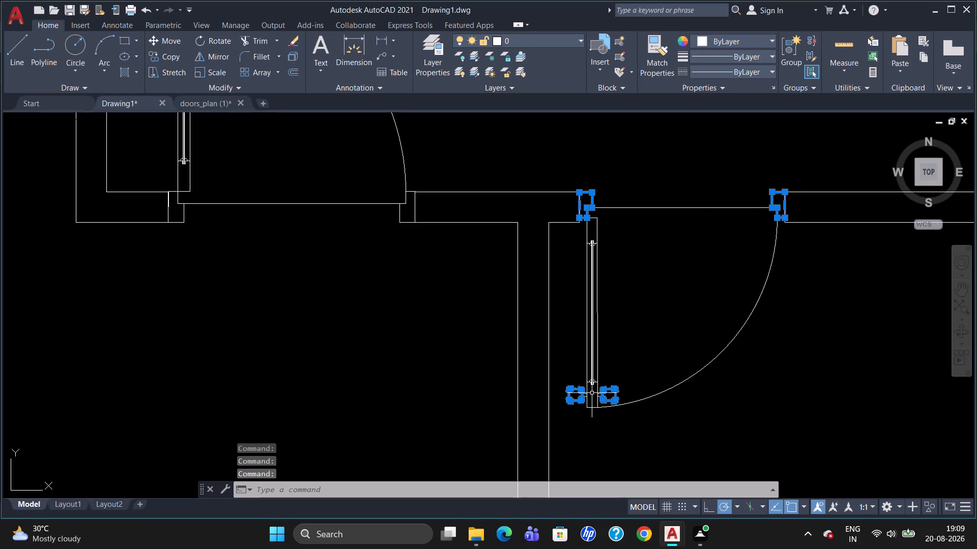
pyautogui.scroll(2, 596, 394)
pyautogui.click(600, 394)
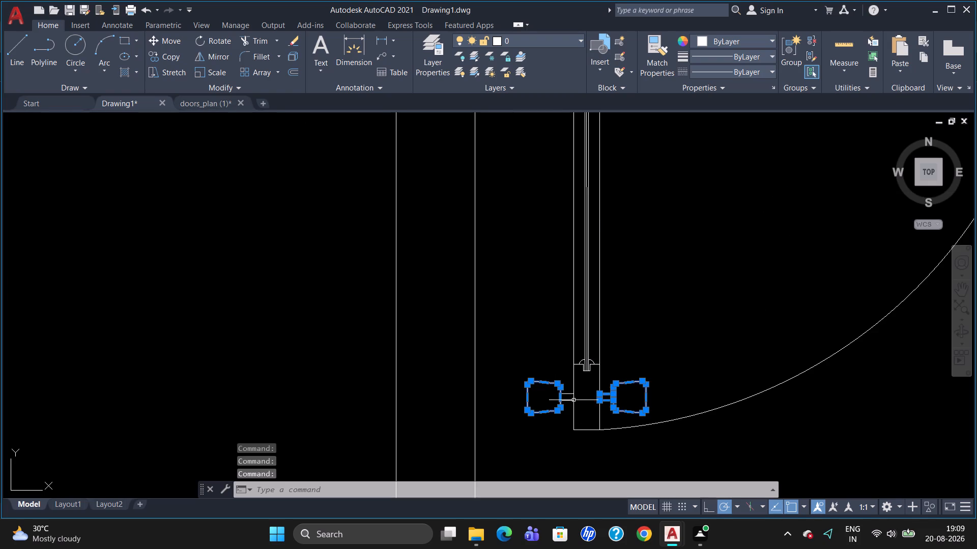
pyautogui.click(569, 395)
pyautogui.click(575, 382)
pyautogui.scroll(-2, 578, 381)
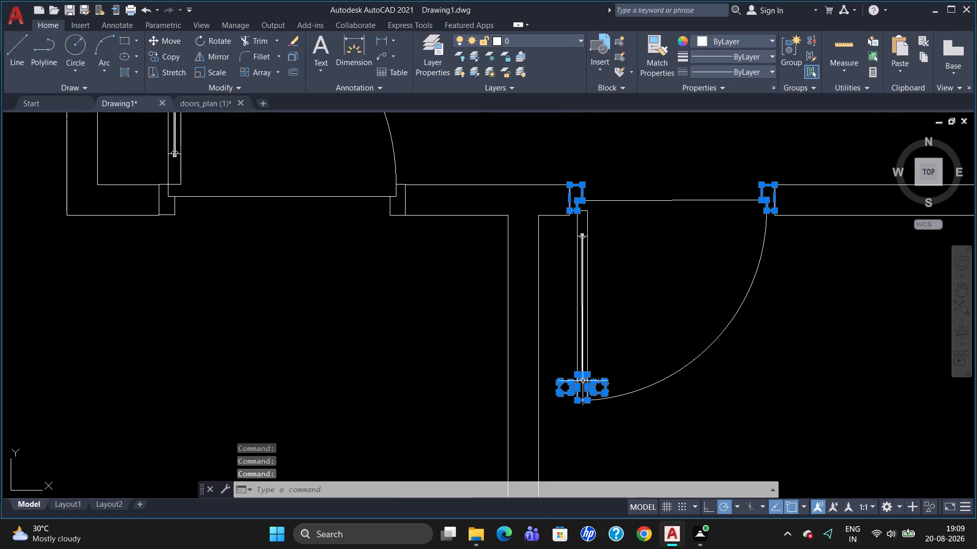
# Add the handles, stems, leaf-end block and both jambs of the north-swinging door just west of the narrow middle eastern room's door to the selection.
pyautogui.scroll(-2, 468, 199)
pyautogui.scroll(-3, 358, 149)
pyautogui.scroll(5, 360, 157)
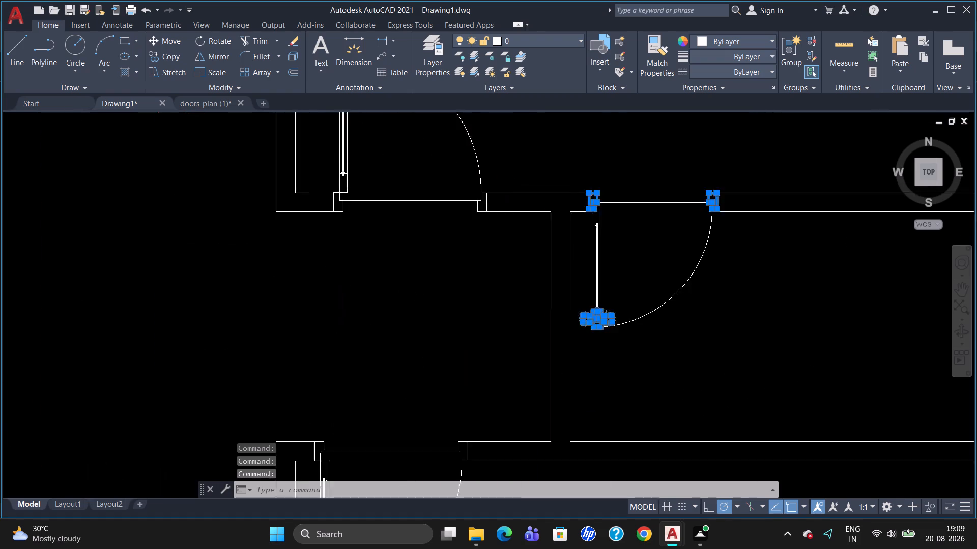
pyautogui.scroll(-3, 416, 194)
pyautogui.scroll(1, 404, 163)
pyautogui.click(393, 152)
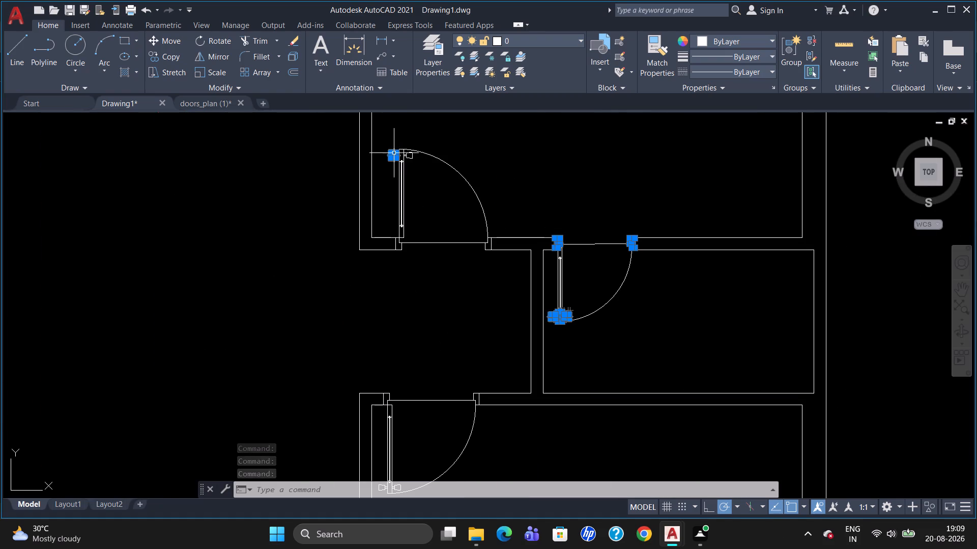
pyautogui.click(406, 154)
pyautogui.scroll(4, 406, 154)
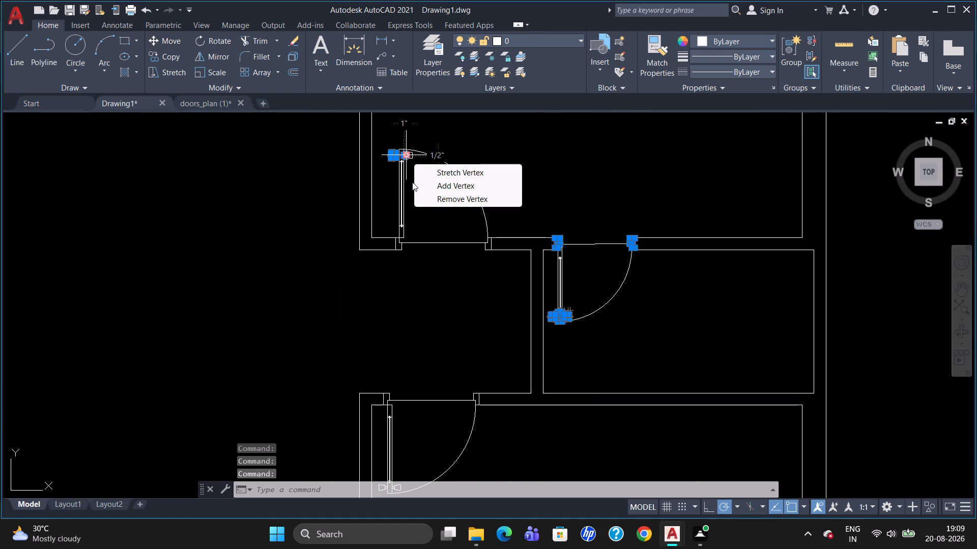
pyautogui.scroll(6, 417, 201)
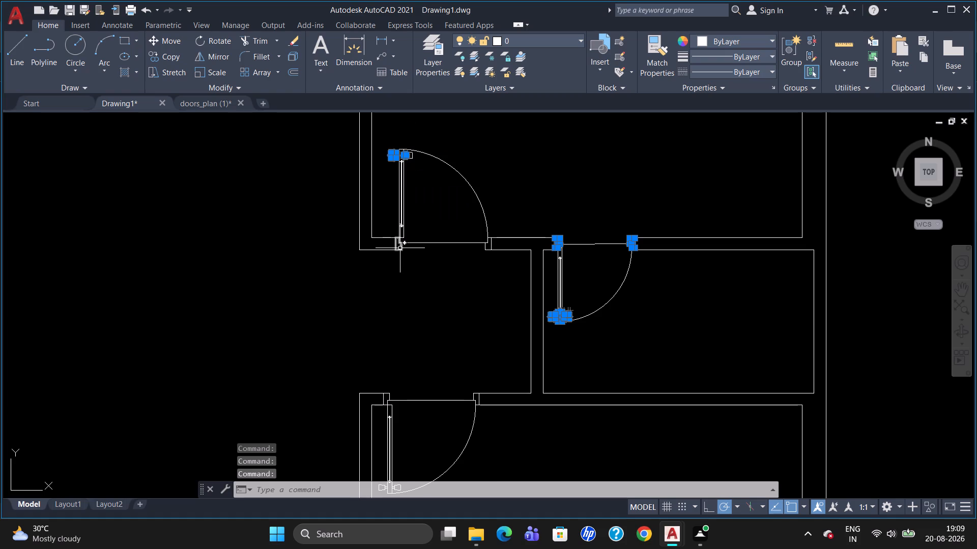
pyautogui.click(399, 247)
pyautogui.click(402, 249)
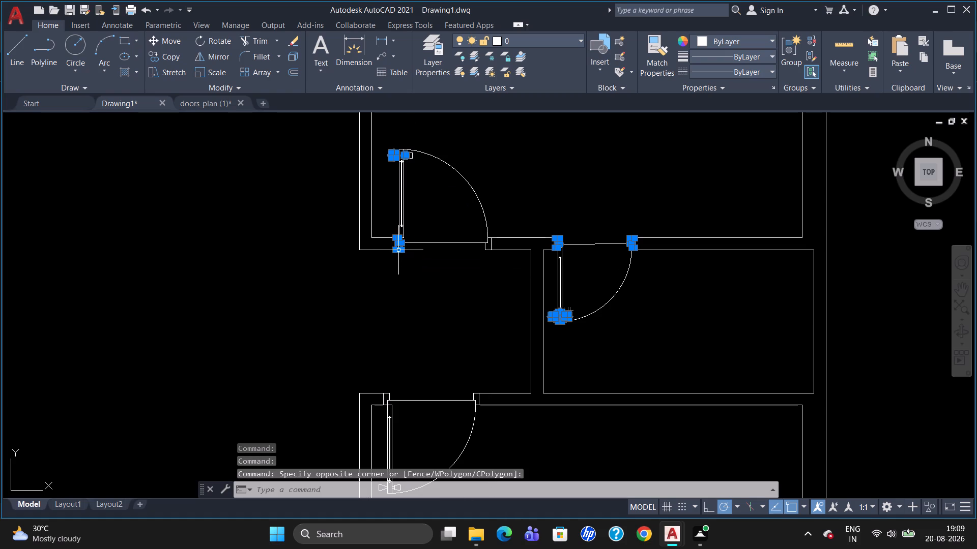
pyautogui.click(399, 249)
pyautogui.scroll(2, 484, 272)
pyautogui.click(491, 213)
pyautogui.scroll(-3, 470, 226)
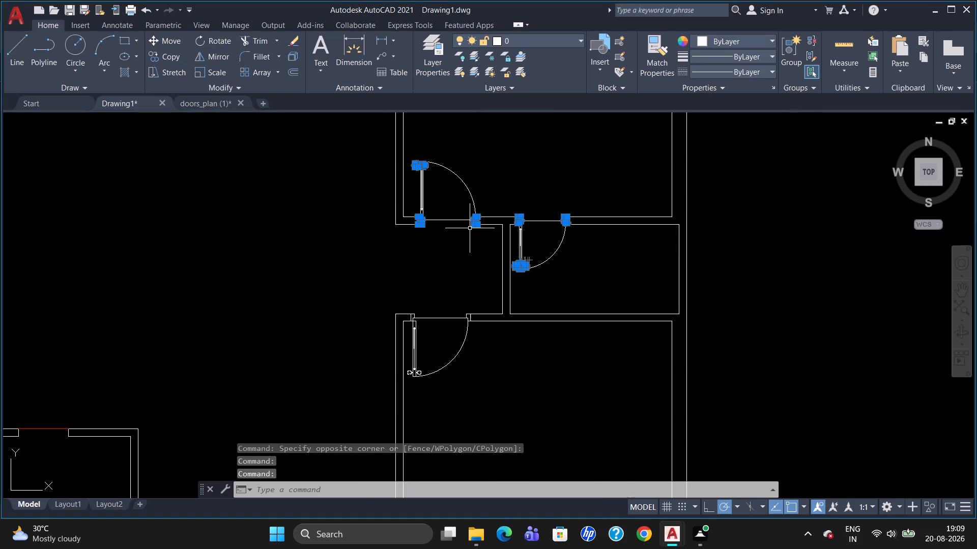
pyautogui.scroll(4, 414, 159)
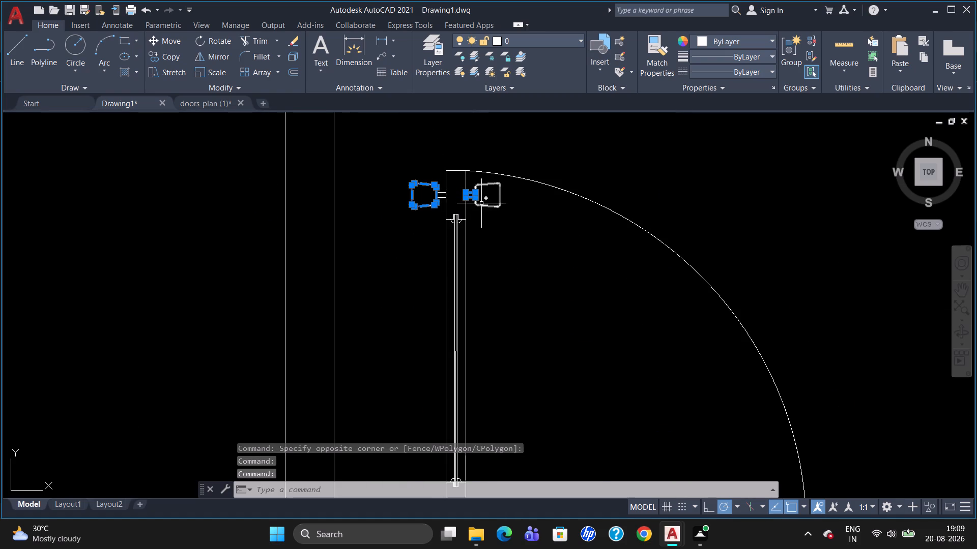
pyautogui.click(482, 203)
pyautogui.click(476, 206)
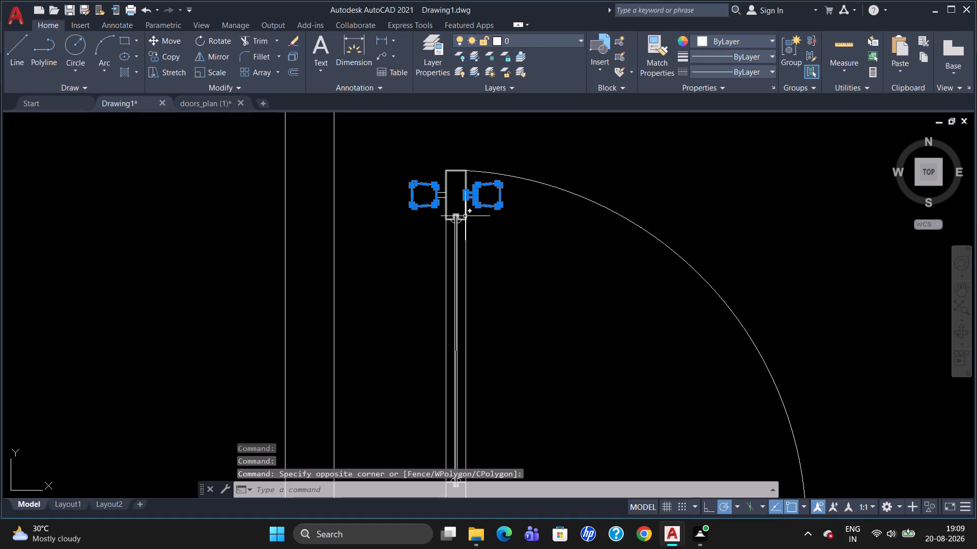
pyautogui.click(466, 216)
pyautogui.click(439, 198)
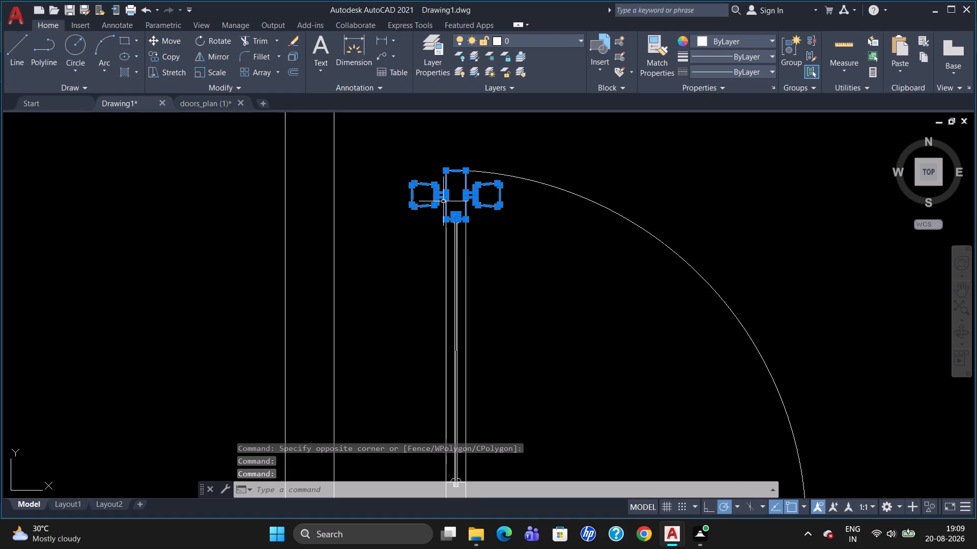
# Add the handles, handle stems, leaf-end block and both jambs of the door in the large lower eastern room's north wall to the selection.
pyautogui.scroll(-2, 480, 220)
pyautogui.scroll(-3, 520, 366)
pyautogui.scroll(2, 574, 454)
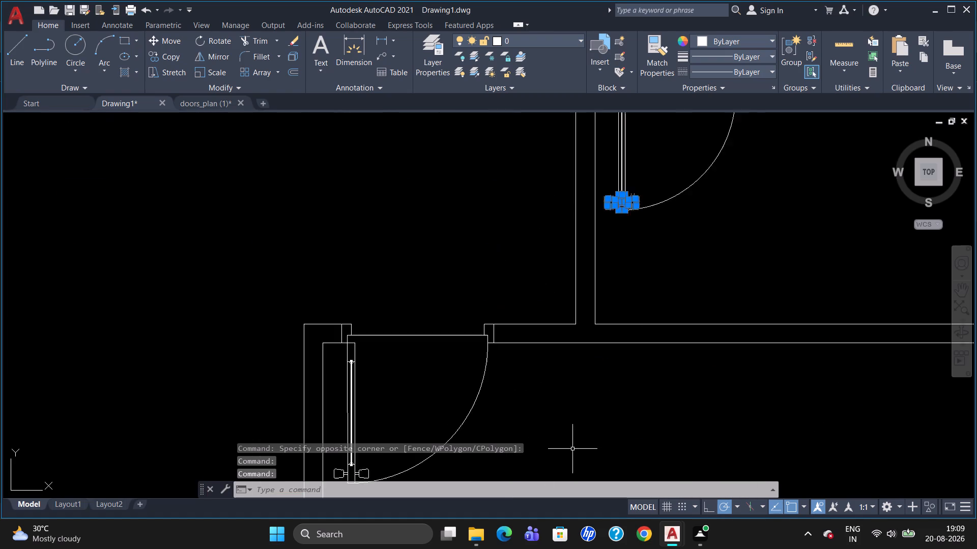
pyautogui.scroll(2, 572, 448)
pyautogui.scroll(-4, 558, 242)
pyautogui.scroll(2, 554, 315)
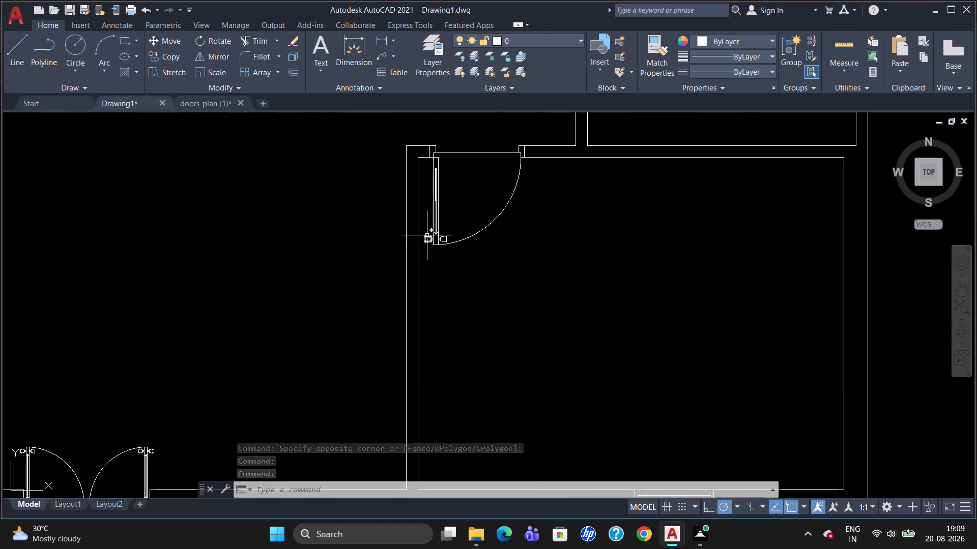
pyautogui.click(427, 235)
pyautogui.click(443, 237)
pyautogui.scroll(3, 439, 239)
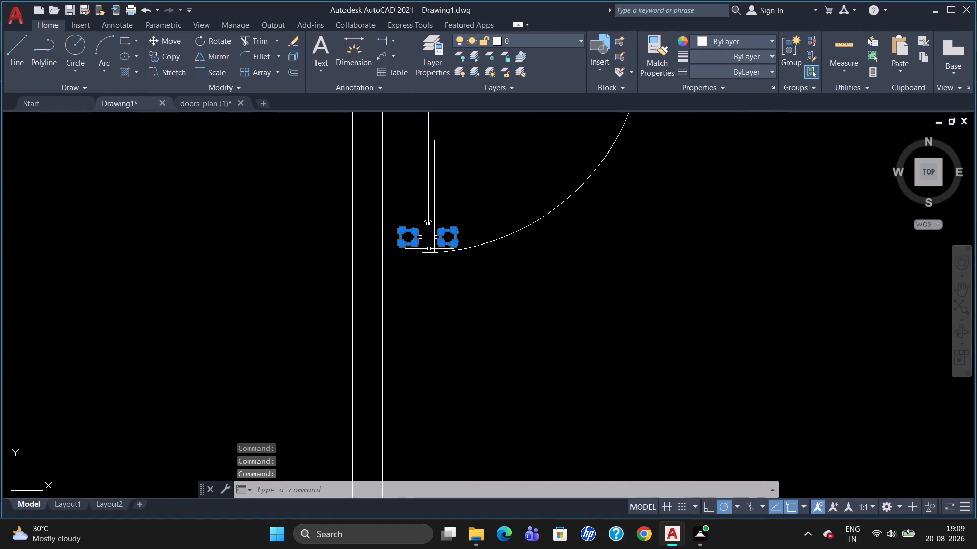
pyautogui.click(422, 251)
pyautogui.scroll(3, 431, 242)
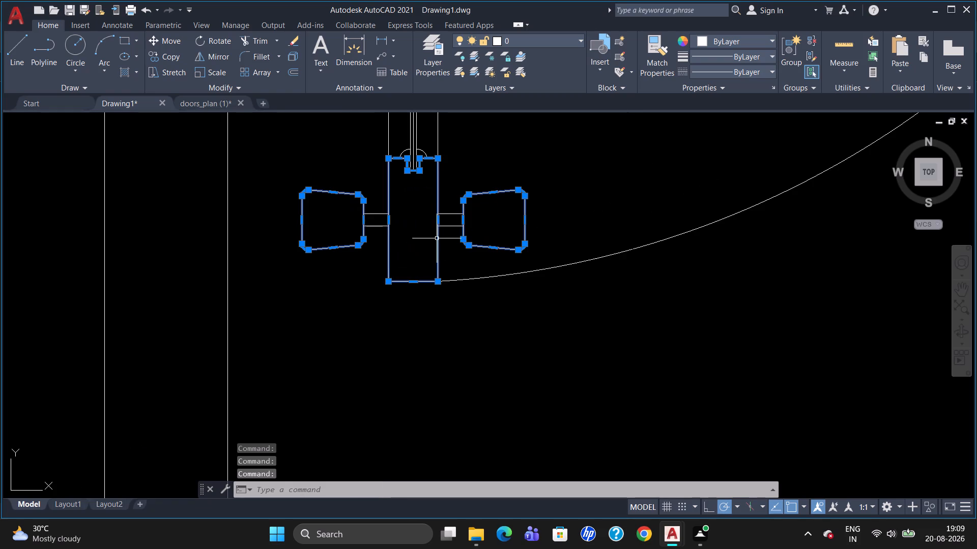
pyautogui.click(450, 226)
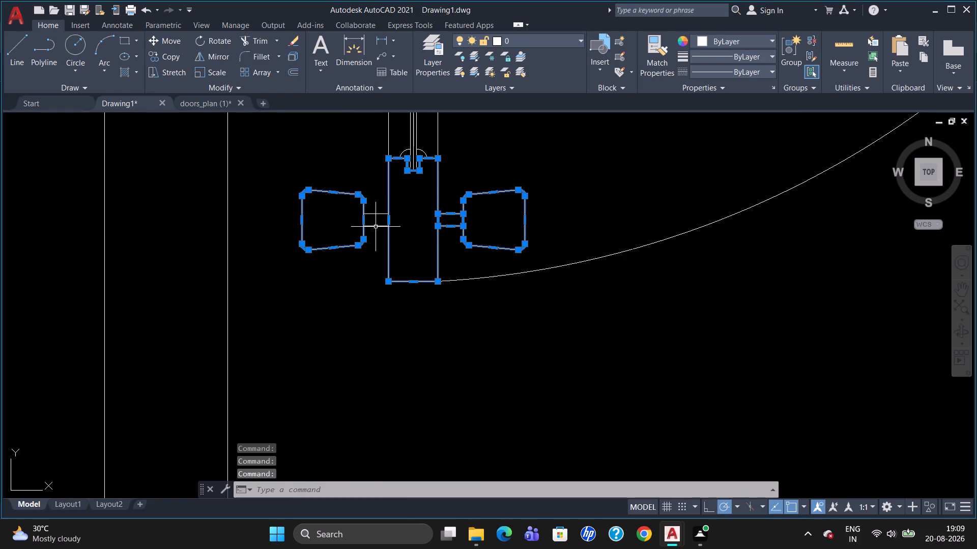
pyautogui.click(375, 227)
pyautogui.scroll(-2, 442, 246)
pyautogui.scroll(-3, 593, 204)
pyautogui.scroll(4, 576, 149)
pyautogui.scroll(-8, 581, 156)
pyautogui.scroll(3, 593, 143)
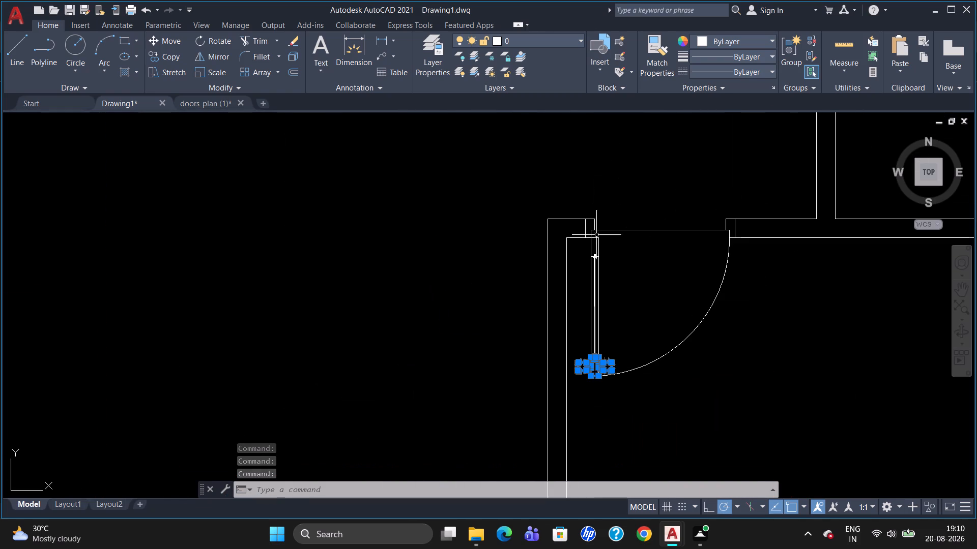
pyautogui.click(586, 225)
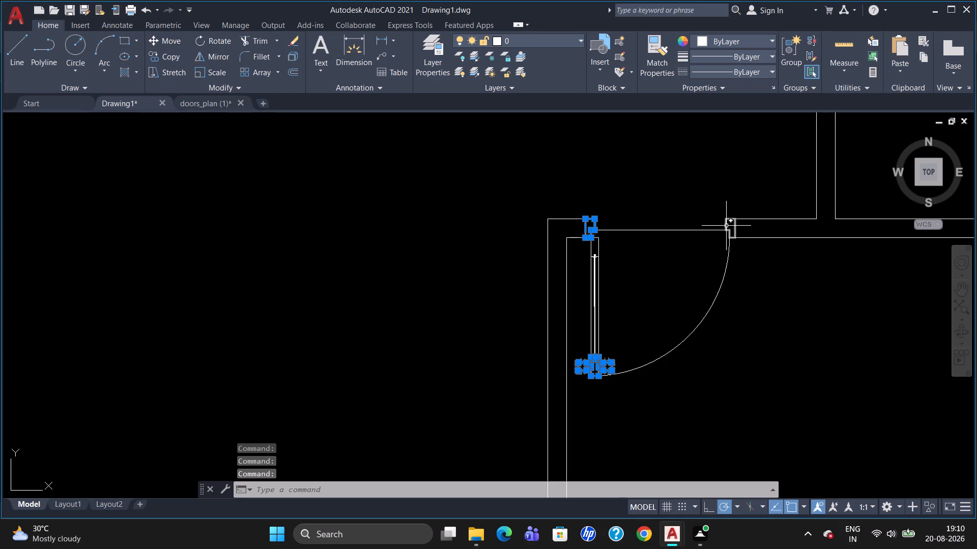
pyautogui.click(726, 225)
# Add both jambs, the handles, handle stems and leaf-end block of the door in the north wall of the room above the red stair lines.
pyautogui.scroll(-4, 733, 228)
pyautogui.scroll(3, 771, 352)
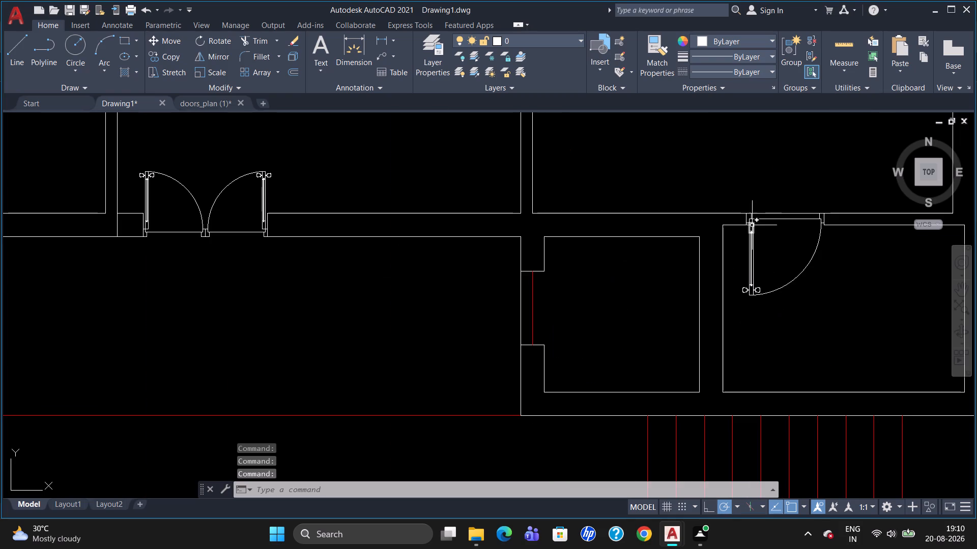
pyautogui.click(746, 216)
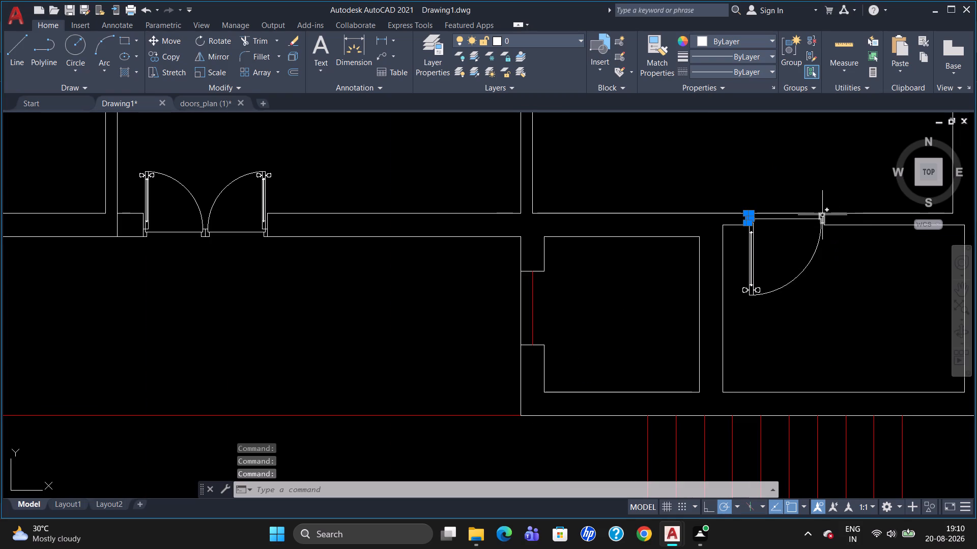
pyautogui.click(820, 214)
pyautogui.scroll(2, 786, 299)
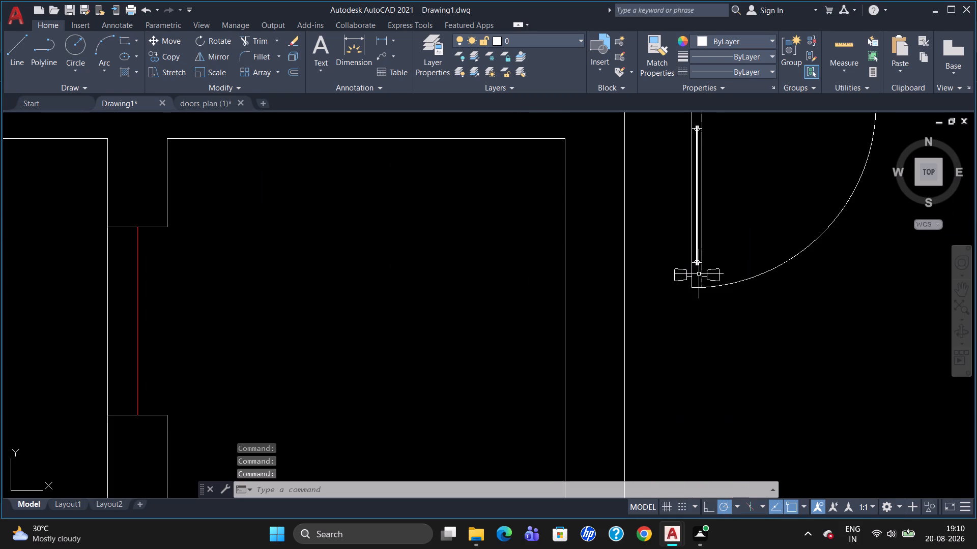
pyautogui.click(708, 270)
pyautogui.click(681, 269)
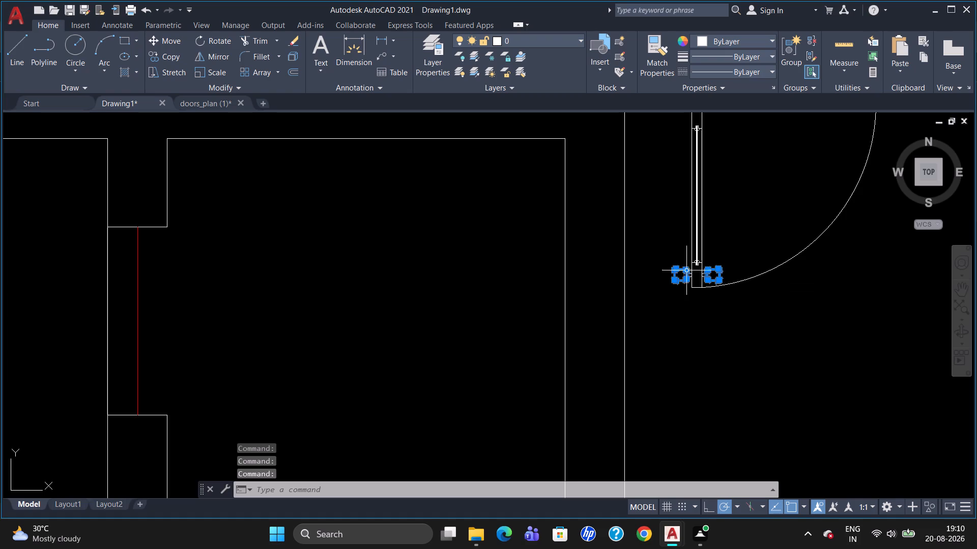
pyautogui.scroll(3, 703, 277)
pyautogui.click(705, 269)
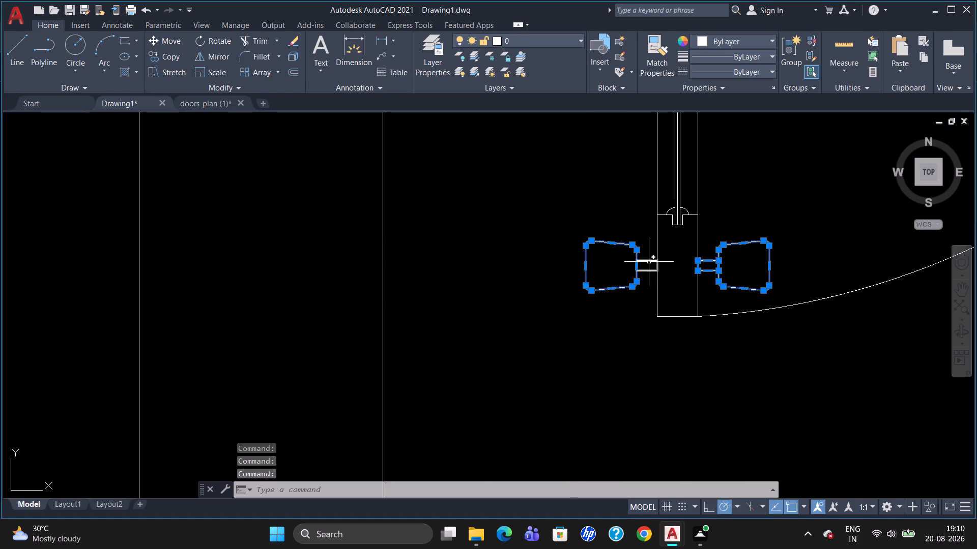
pyautogui.click(648, 260)
pyautogui.click(658, 248)
pyautogui.scroll(-4, 658, 253)
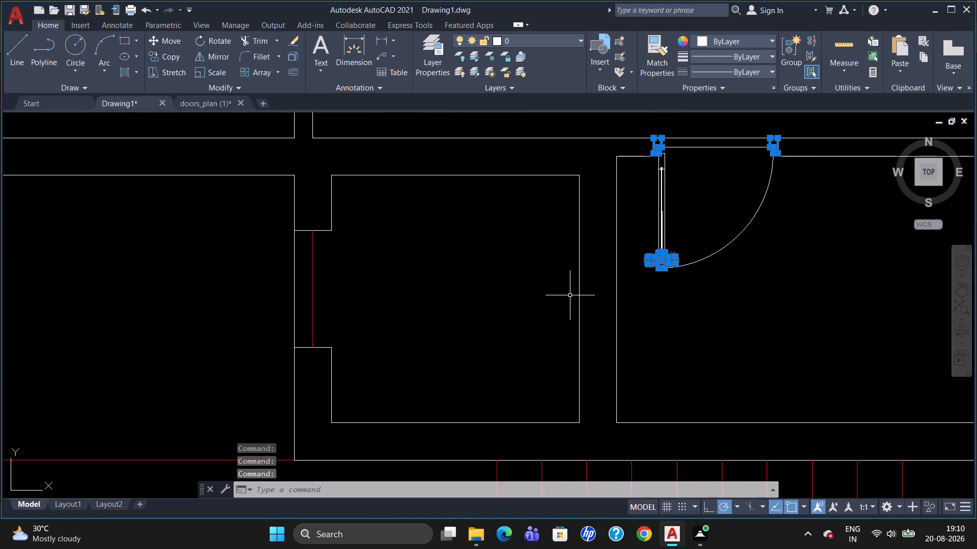
# Add the handles, handle stems and leaf-end block of the south entrance double door's western leaf to the selection.
pyautogui.scroll(-4, 457, 267)
pyautogui.scroll(4, 320, 262)
pyautogui.scroll(-2, 443, 188)
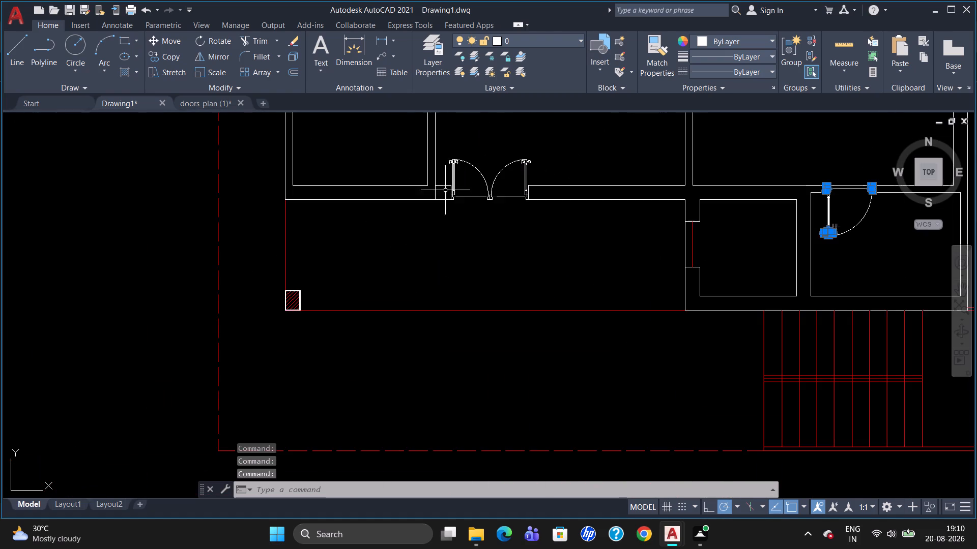
pyautogui.scroll(2, 451, 165)
pyautogui.click(450, 157)
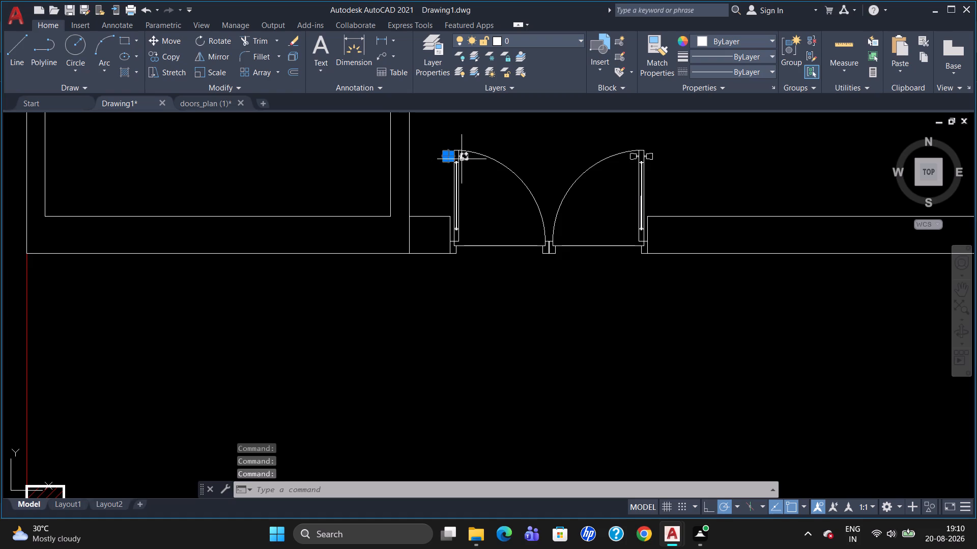
pyautogui.click(463, 157)
pyautogui.scroll(3, 466, 158)
pyautogui.scroll(3, 478, 212)
pyautogui.scroll(-3, 477, 209)
pyautogui.scroll(3, 469, 146)
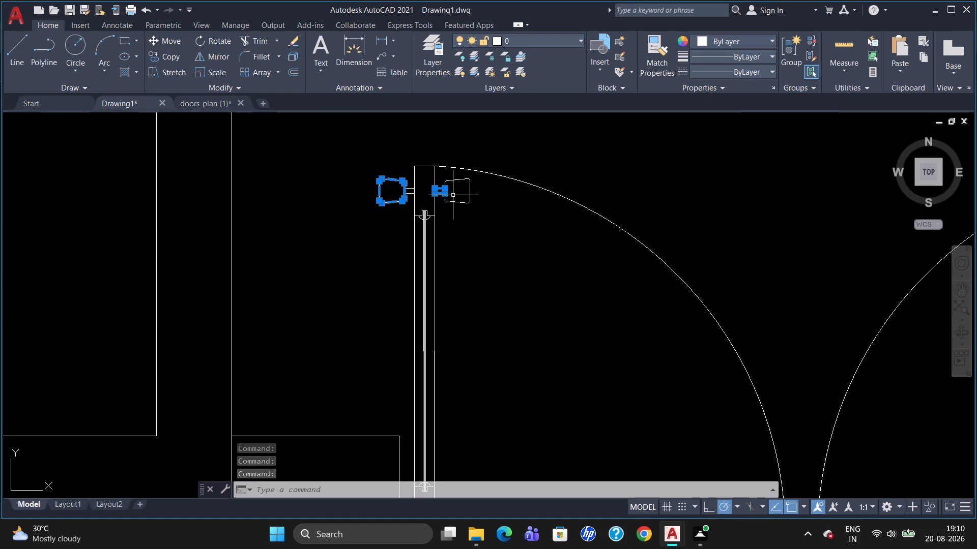
pyautogui.click(455, 202)
pyautogui.click(409, 193)
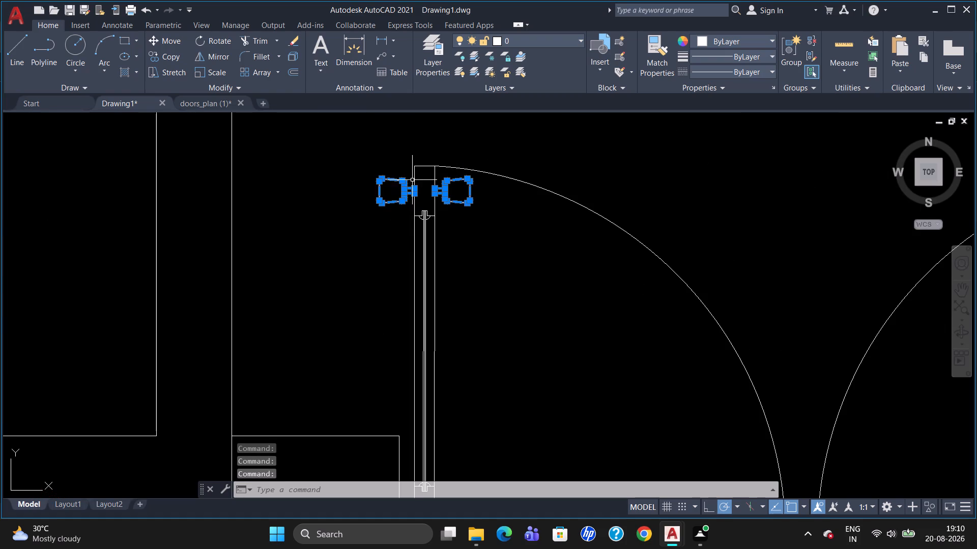
pyautogui.click(416, 172)
pyautogui.scroll(-3, 481, 251)
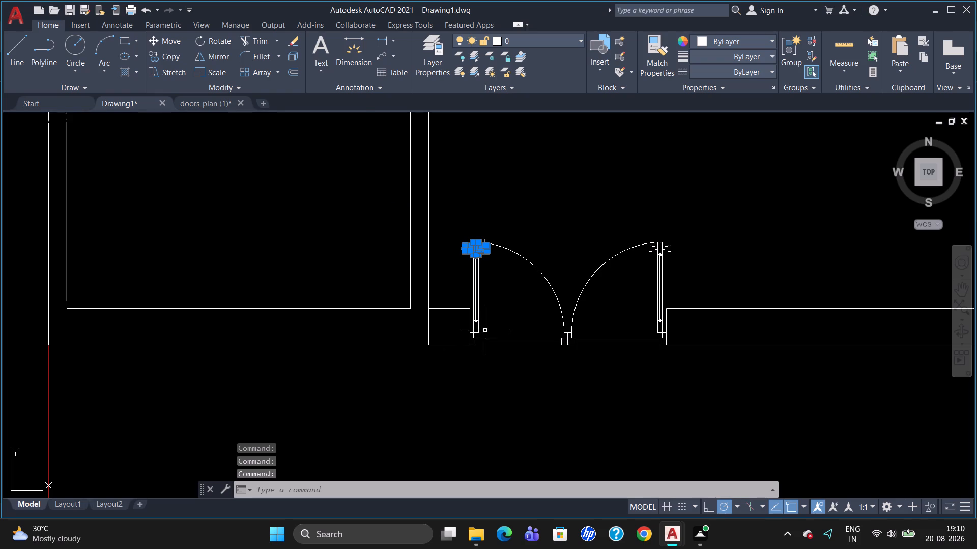
# Add the double door's outer jambs and both central meeting pieces at its threshold to the selection.
pyautogui.scroll(1, 485, 330)
pyautogui.click(459, 335)
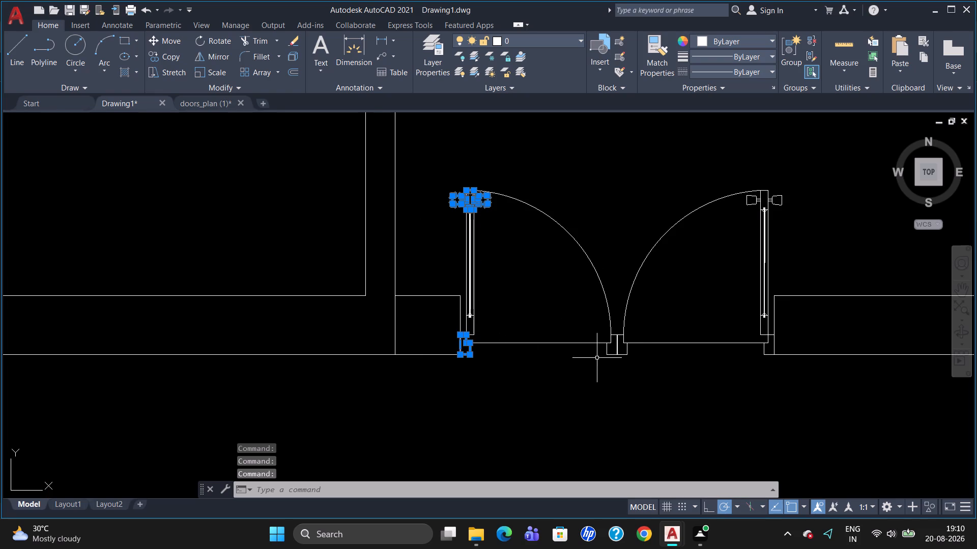
pyautogui.click(610, 343)
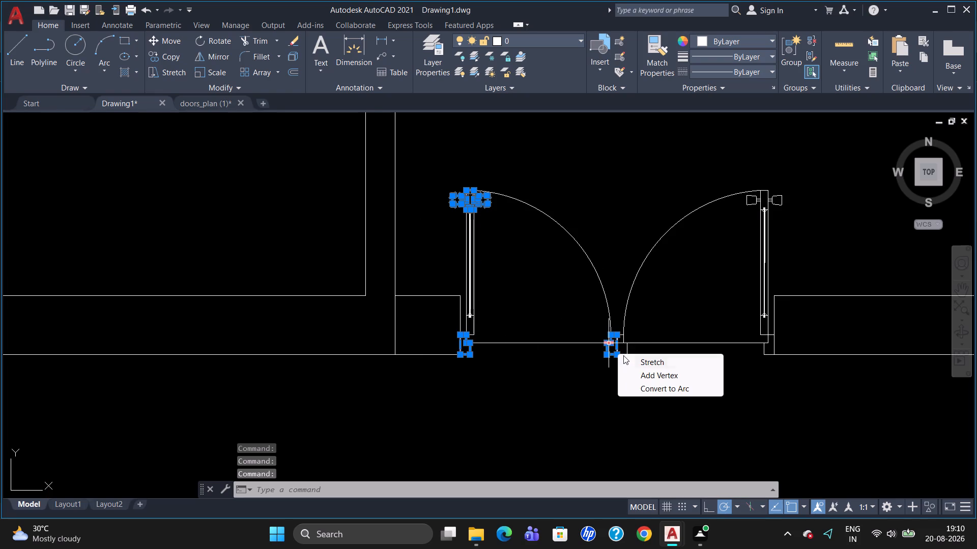
pyautogui.click(625, 352)
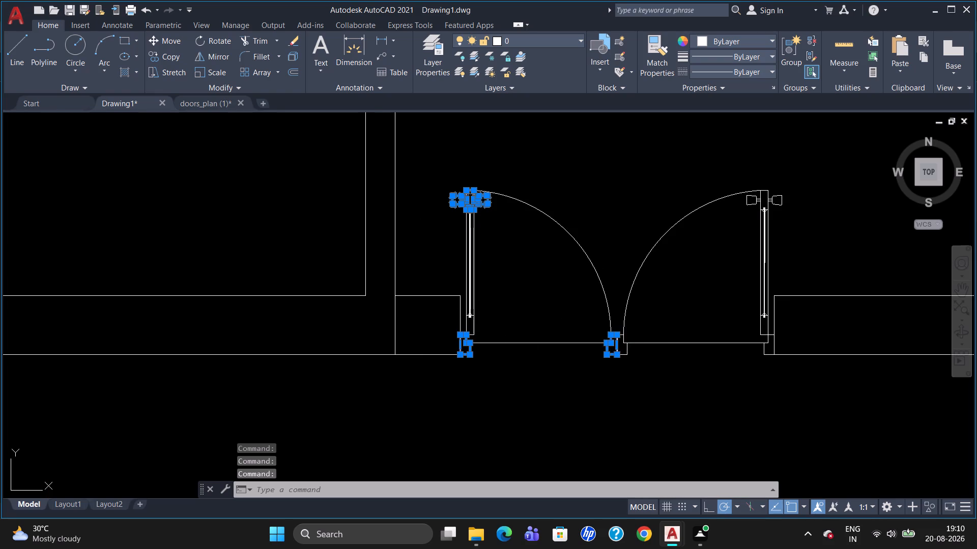
pyautogui.click(765, 350)
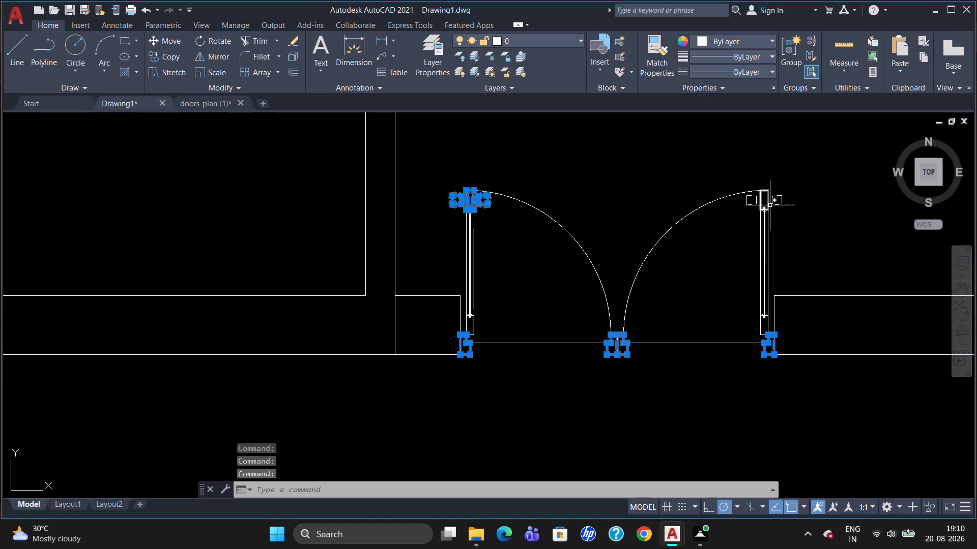
# Add the handles, leaf-end block and handle stems of the double door's eastern leaf to the selection.
pyautogui.click(772, 201)
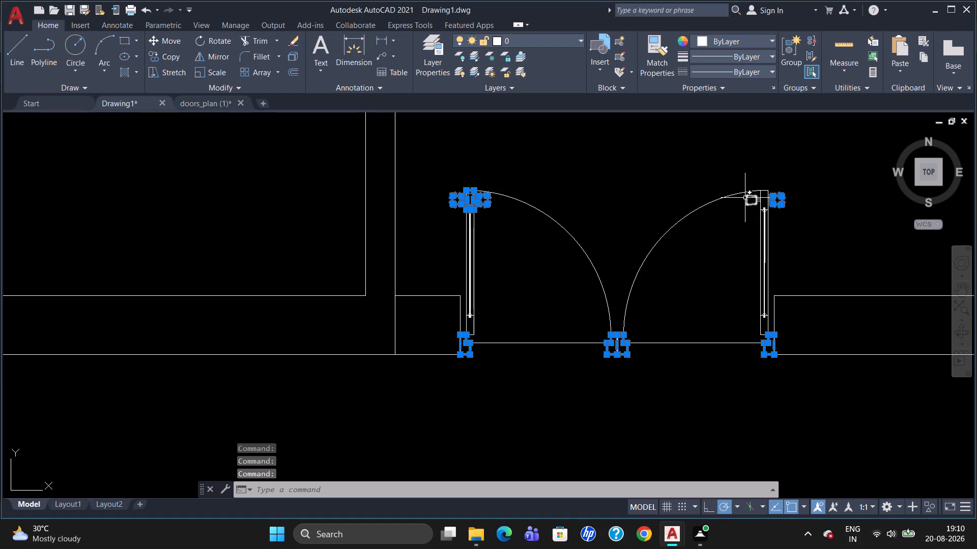
pyautogui.click(745, 198)
pyautogui.scroll(3, 759, 196)
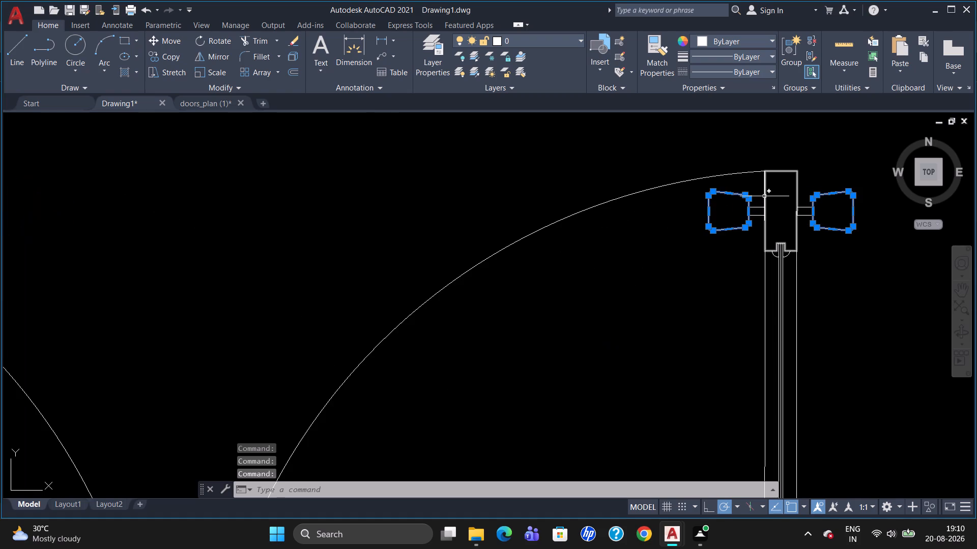
pyautogui.click(765, 196)
pyautogui.click(754, 207)
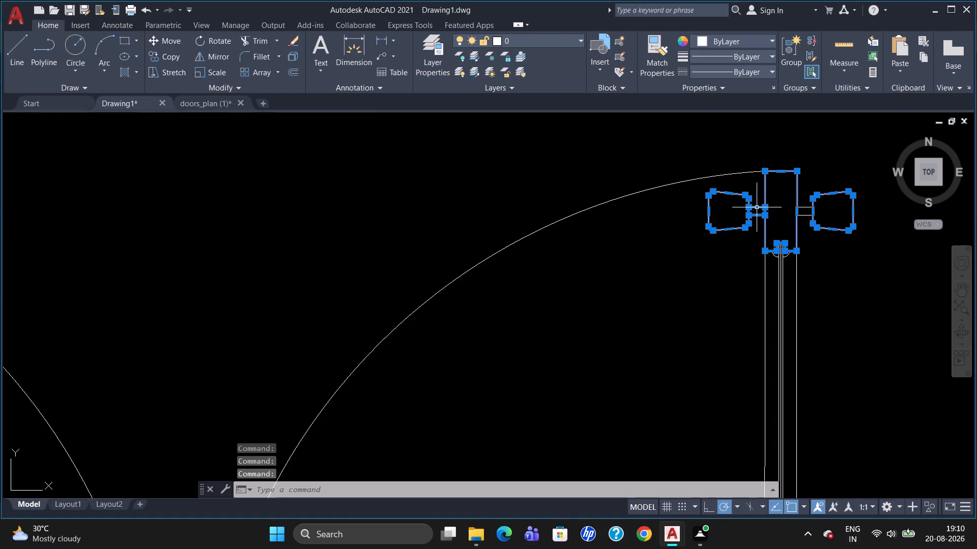
pyautogui.click(806, 208)
# Assign all the selected door handles, stems, leaf-end blocks and jambs to Layer2, and clear the selection.
pyautogui.click(551, 38)
pyautogui.click(539, 104)
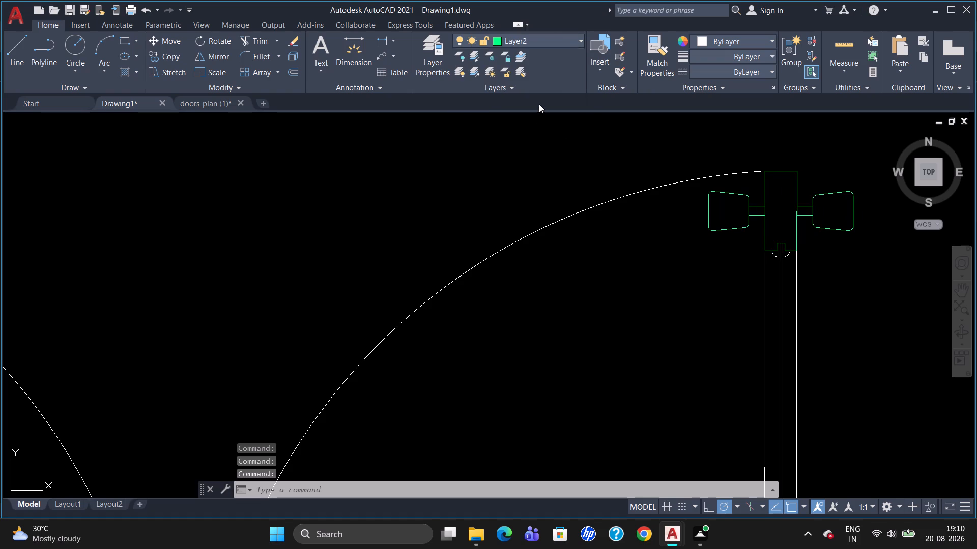
pyautogui.press('Escape')
pyautogui.press('Escape')
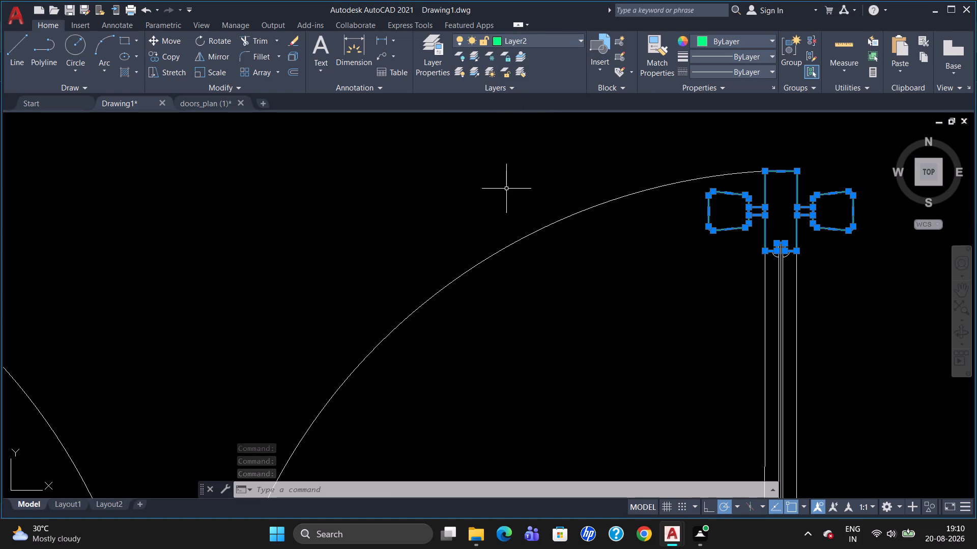
pyautogui.scroll(-2, 556, 210)
pyautogui.press('Escape')
pyautogui.press('Escape')
# Examine the whole floor plan to check the colours of the door parts and the red elements.
pyautogui.scroll(-2, 766, 320)
pyautogui.scroll(1, 768, 349)
pyautogui.scroll(-3, 738, 323)
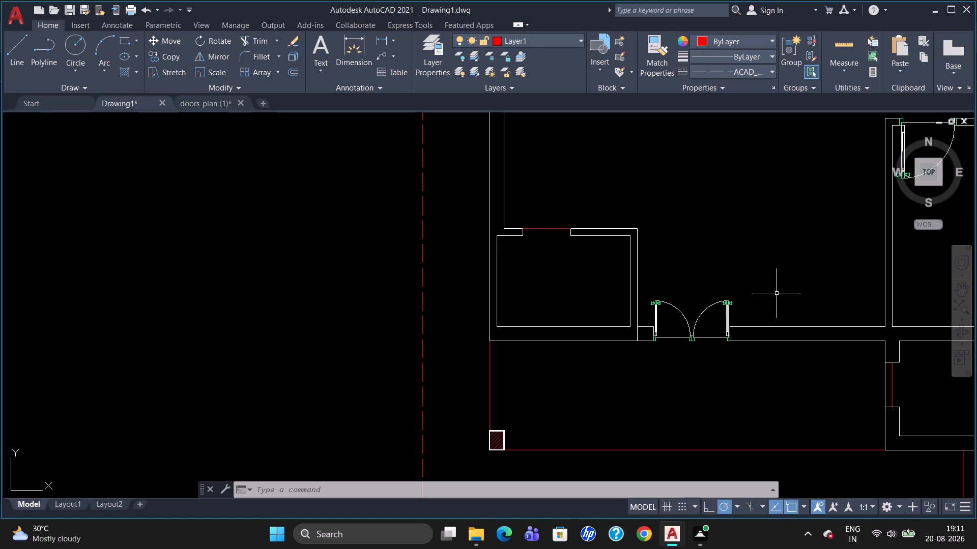
pyautogui.scroll(-2, 778, 293)
pyautogui.scroll(4, 826, 240)
pyautogui.scroll(-5, 722, 232)
pyautogui.scroll(3, 876, 247)
pyautogui.scroll(-3, 855, 255)
pyautogui.scroll(2, 795, 135)
pyautogui.scroll(-2, 790, 209)
pyautogui.scroll(2, 809, 156)
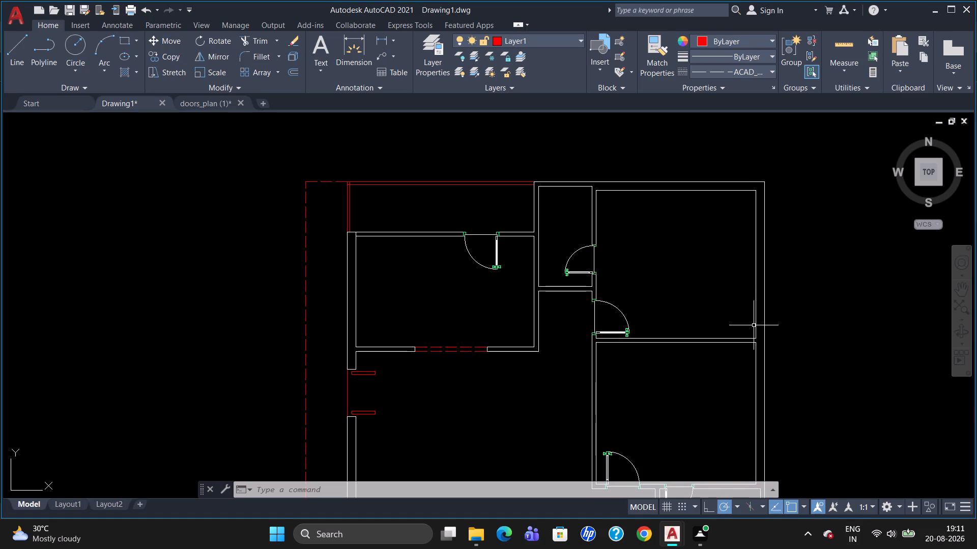
pyautogui.scroll(-3, 729, 239)
pyautogui.scroll(1, 770, 430)
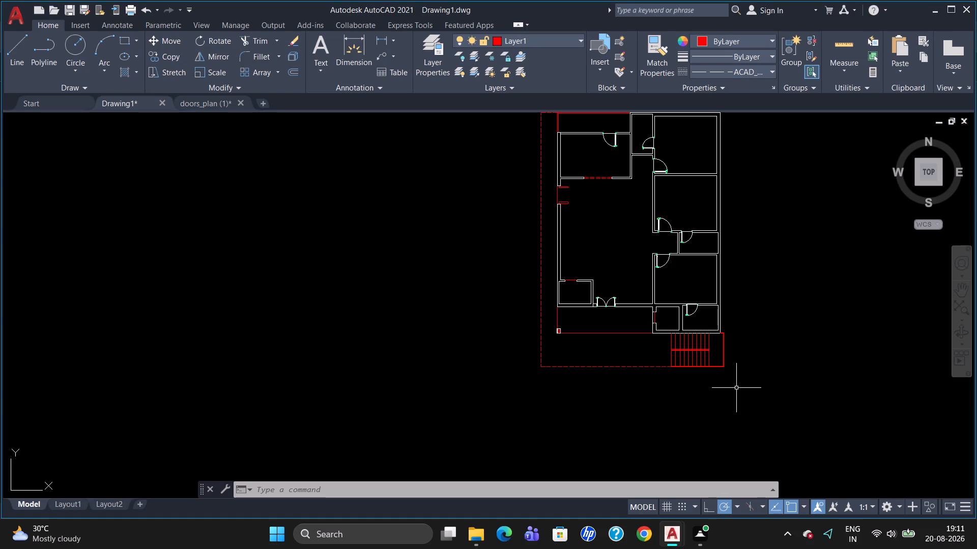
# Set the current linetype to ByLayer and make Defpoints the current layer.
pyautogui.scroll(-2, 653, 265)
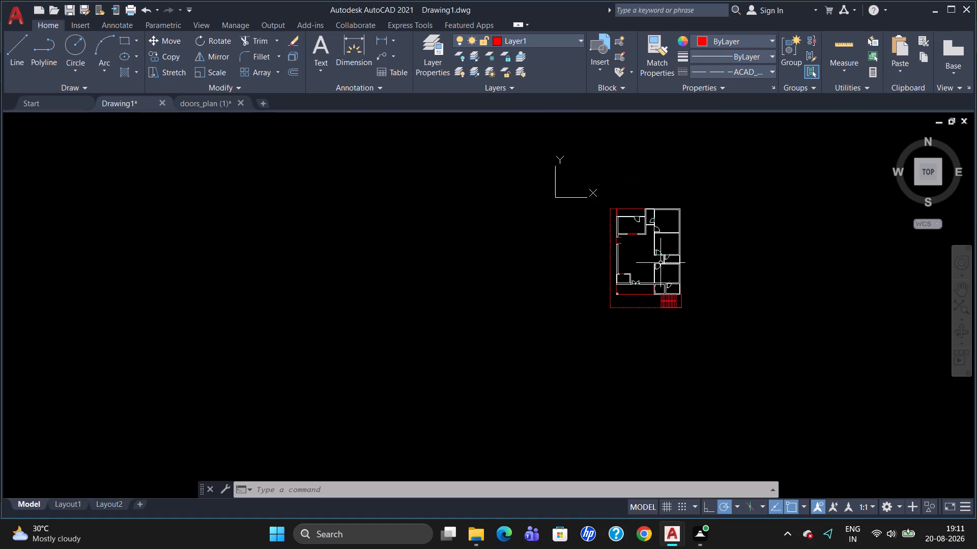
pyautogui.scroll(3, 659, 181)
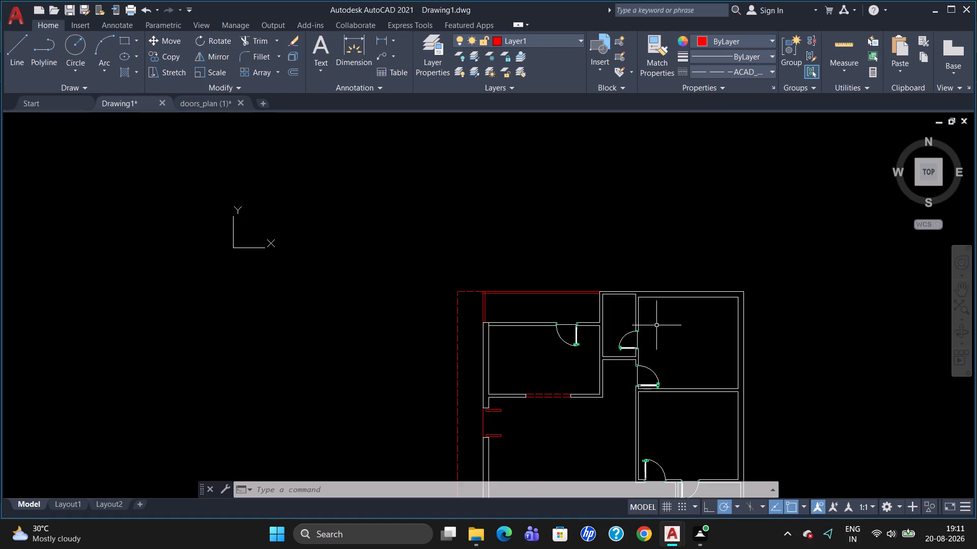
pyautogui.press('l')
pyautogui.press('Return')
pyautogui.click(744, 293)
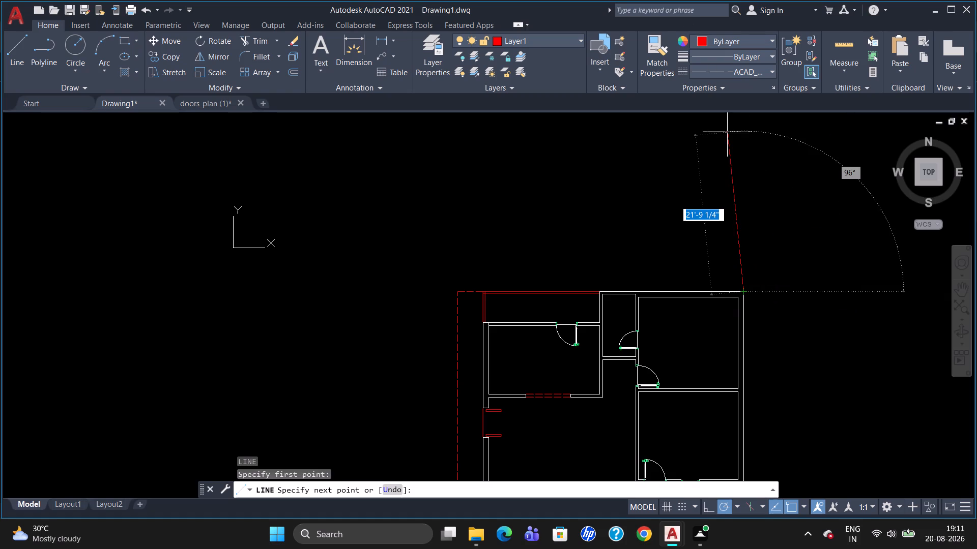
pyautogui.click(732, 69)
pyautogui.click(740, 87)
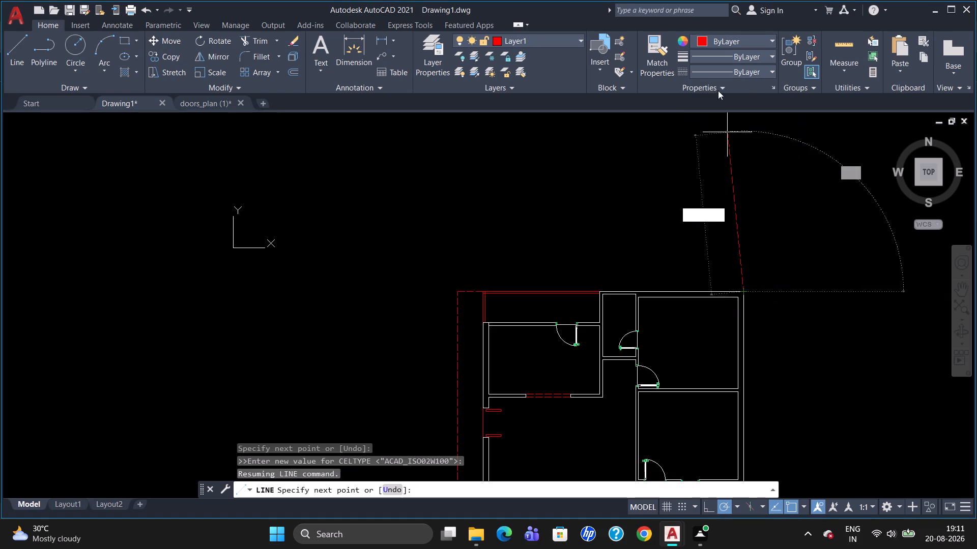
pyautogui.click(537, 39)
pyautogui.click(540, 67)
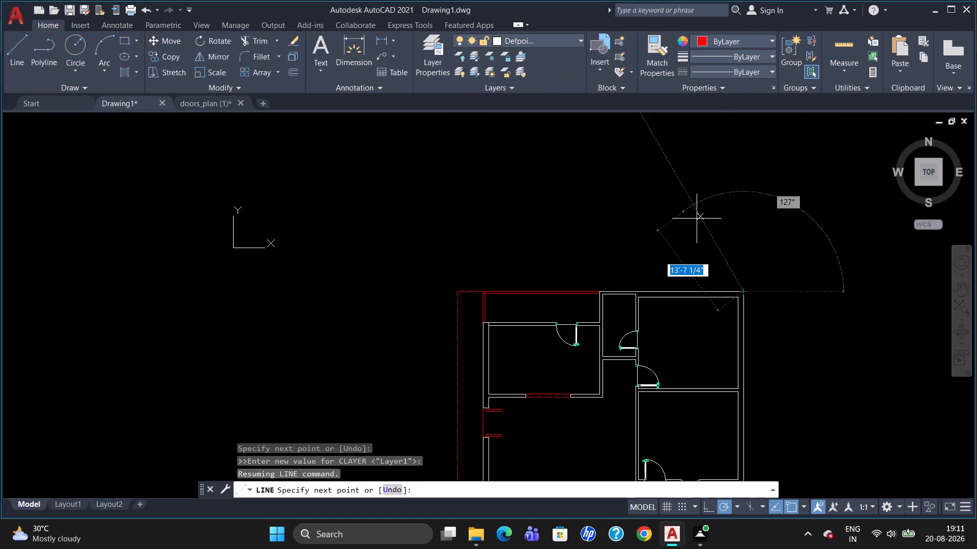
pyautogui.press('Escape')
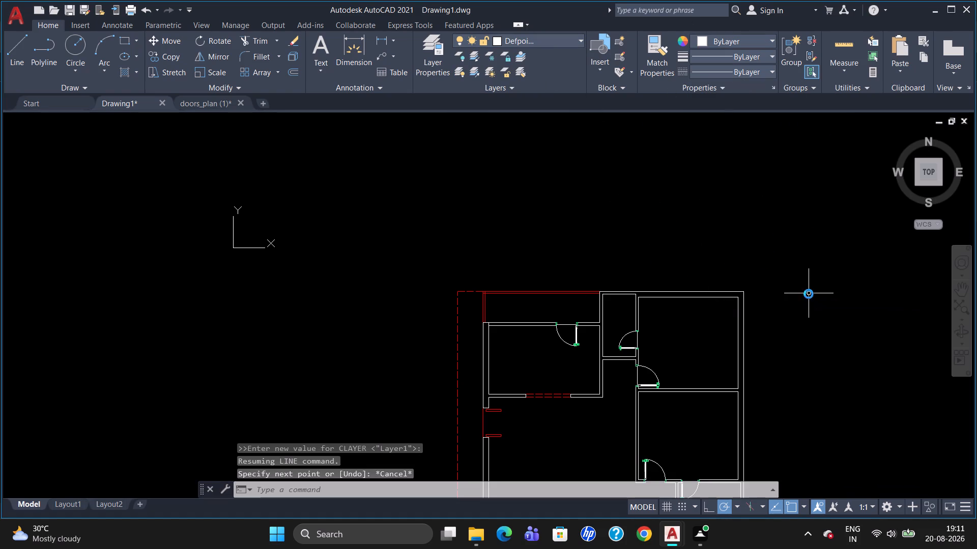
# Draw a line from the plan's outer northeast corner 1'6" east and about 97'-9" straight south.
pyautogui.press('l')
pyautogui.press('Return')
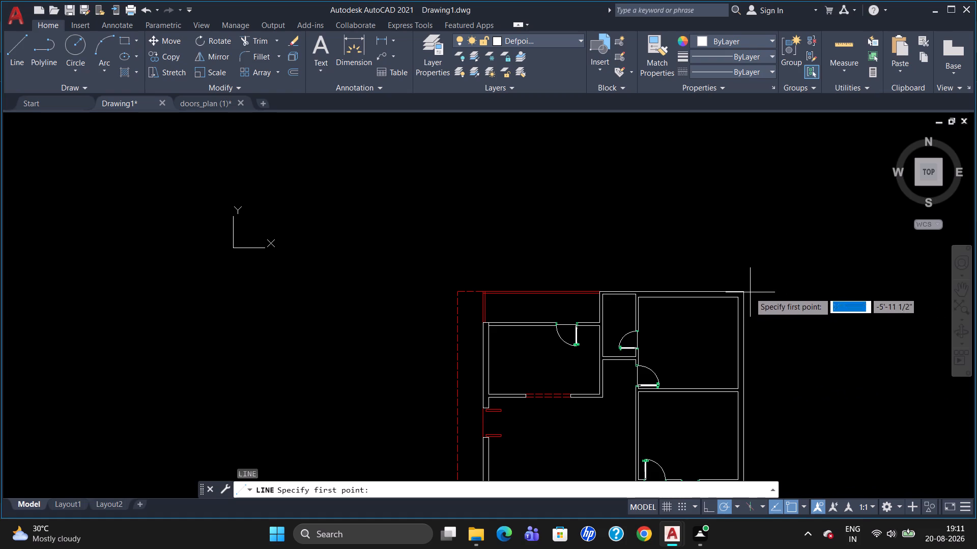
pyautogui.click(745, 290)
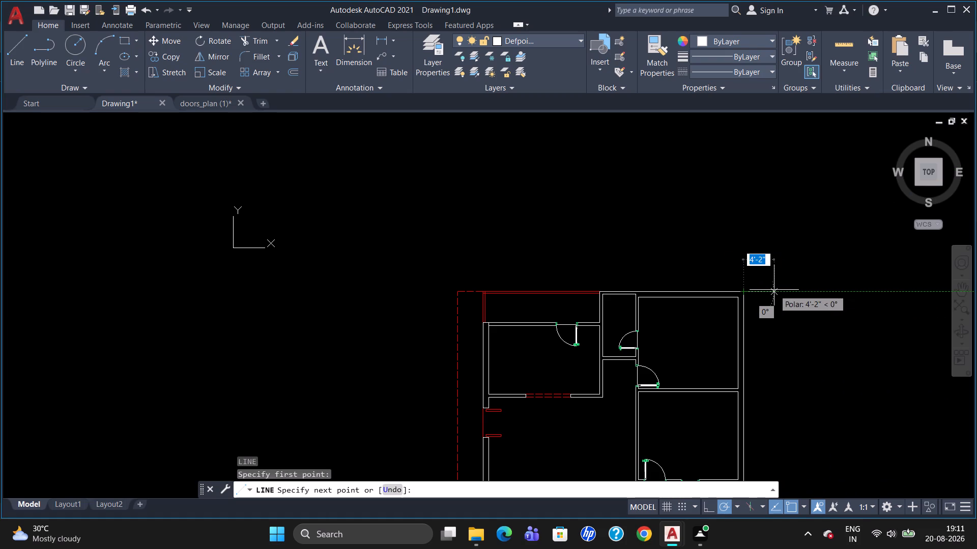
pyautogui.write('1\'6"')
pyautogui.press('Return')
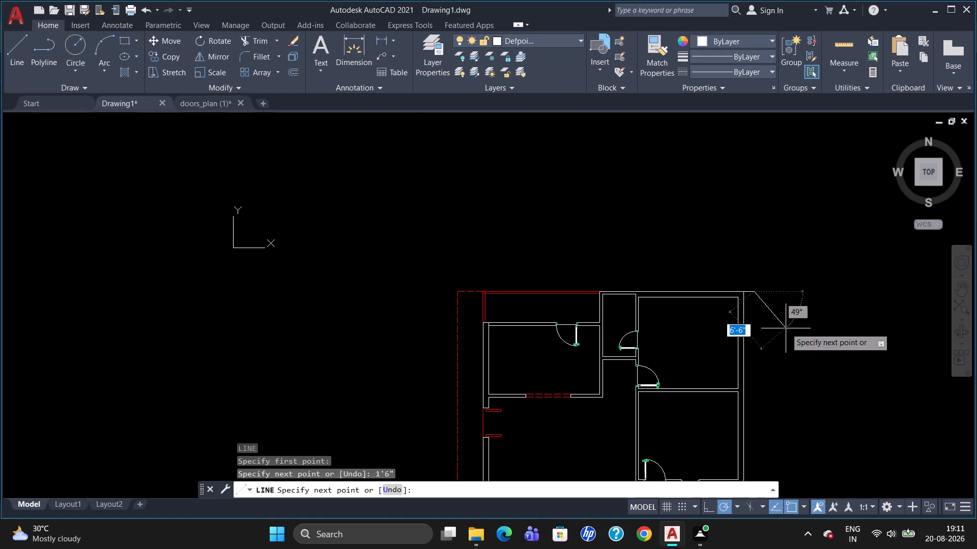
pyautogui.scroll(-3, 775, 369)
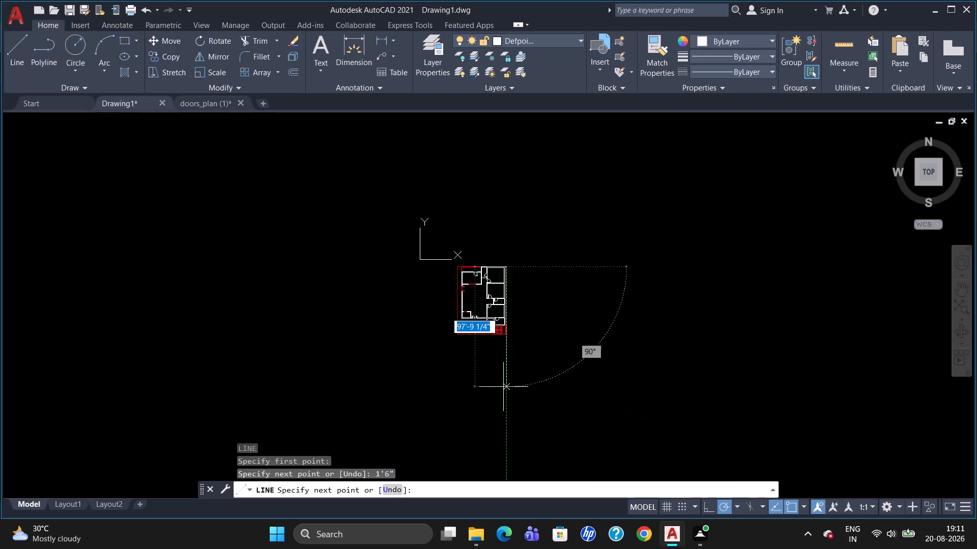
pyautogui.scroll(5, 504, 387)
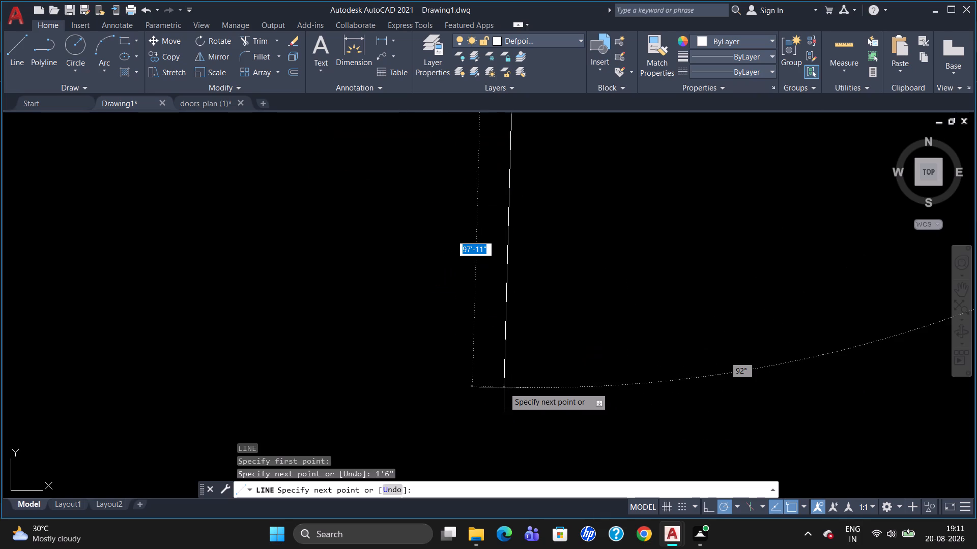
pyautogui.click(537, 386)
pyautogui.press('Escape')
pyautogui.scroll(-3, 539, 386)
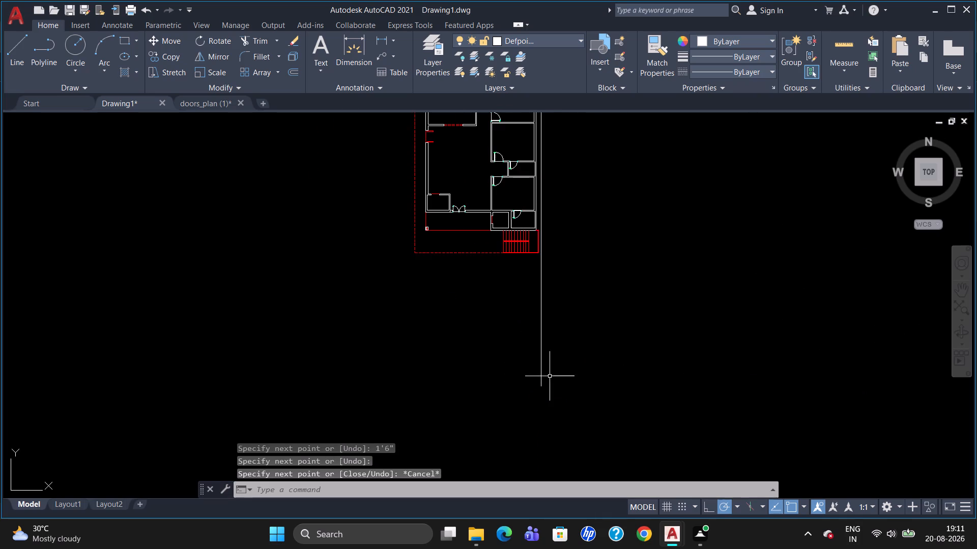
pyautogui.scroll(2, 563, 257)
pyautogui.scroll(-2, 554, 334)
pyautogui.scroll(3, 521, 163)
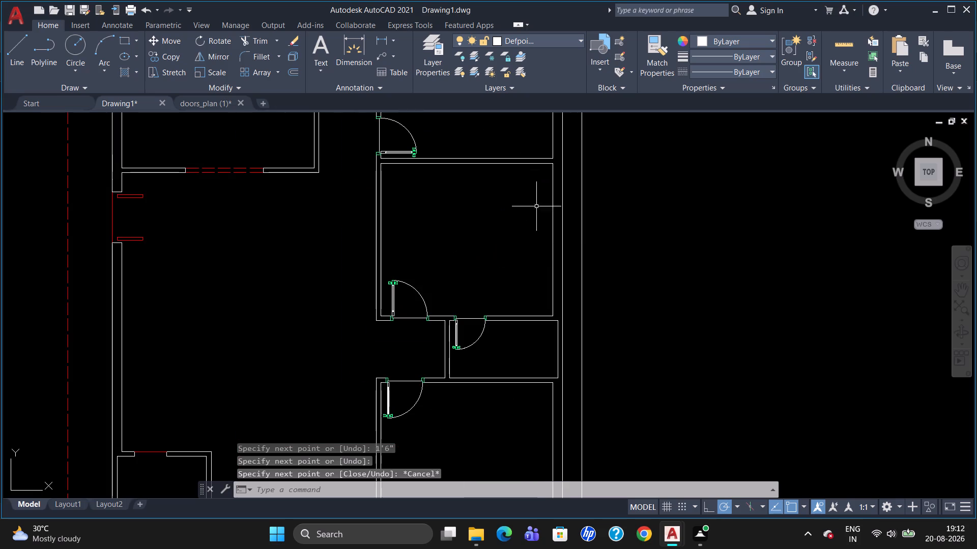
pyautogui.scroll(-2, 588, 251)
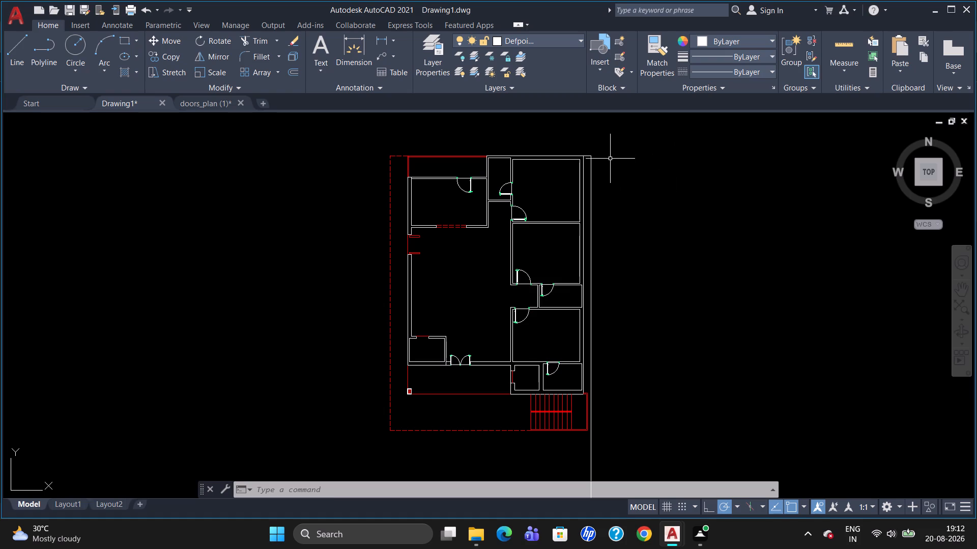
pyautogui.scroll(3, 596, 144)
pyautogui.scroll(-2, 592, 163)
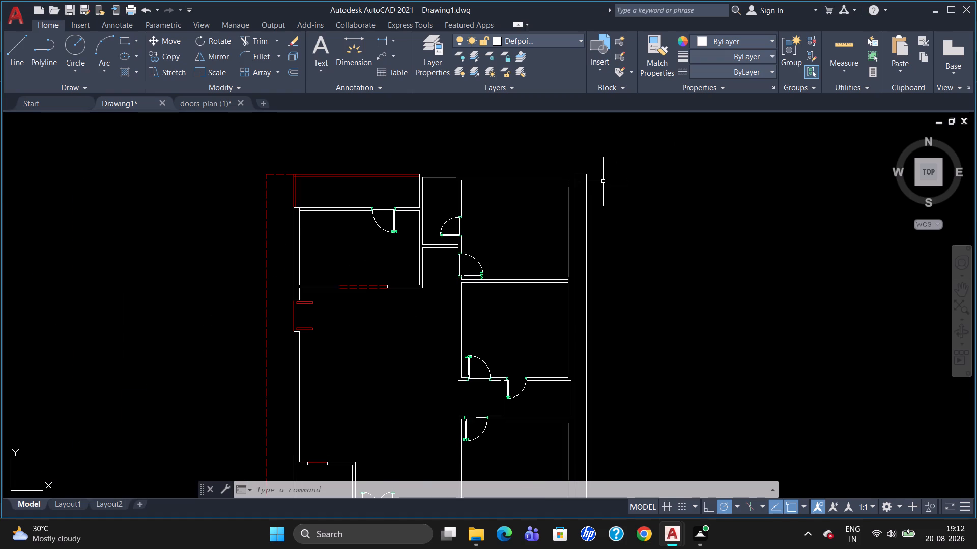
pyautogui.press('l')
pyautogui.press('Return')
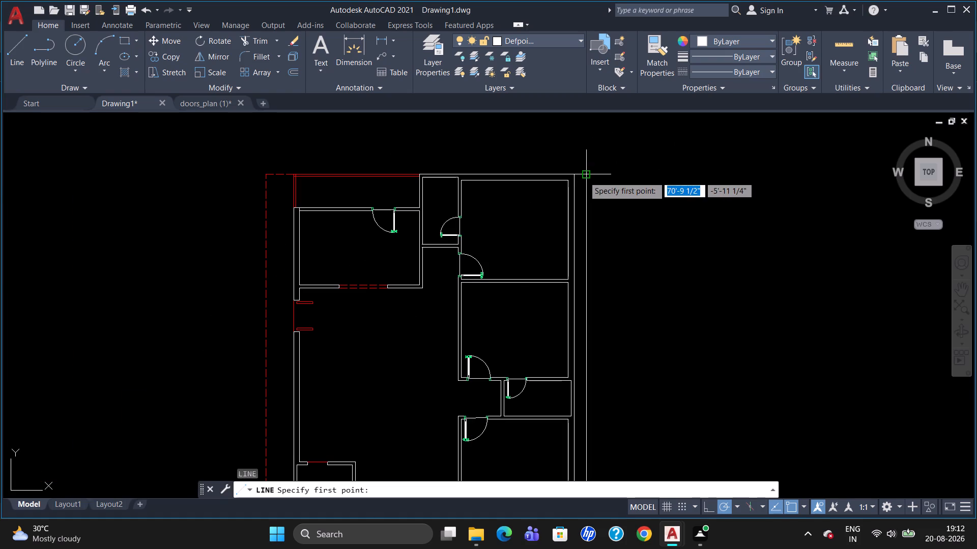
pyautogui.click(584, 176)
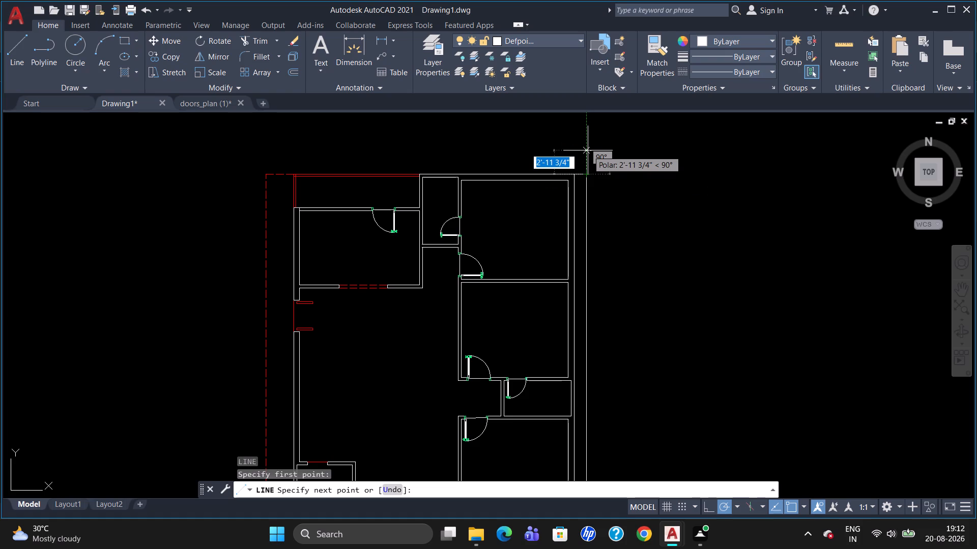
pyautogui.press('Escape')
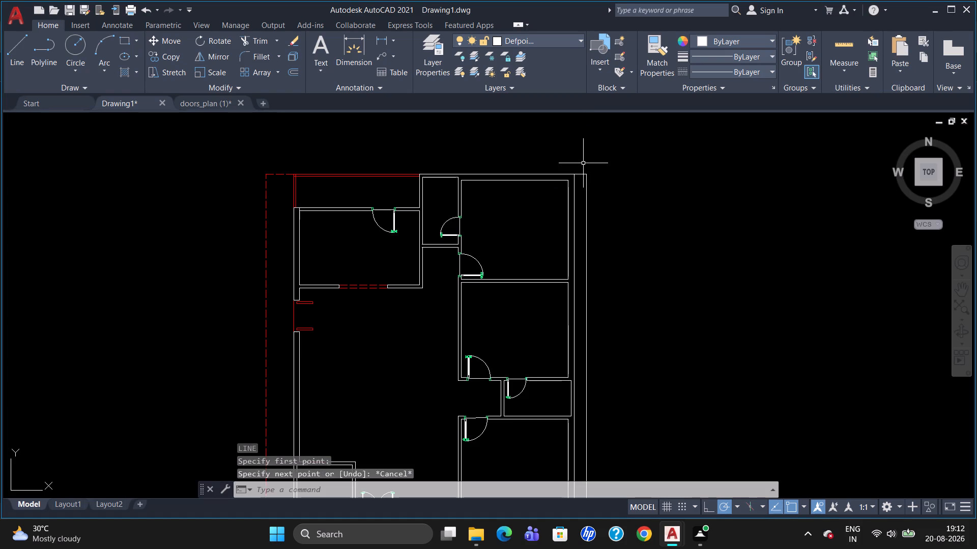
# Draw a 1'6" line straight north from the plan's outer northeast corner.
pyautogui.press('l')
pyautogui.press('Return')
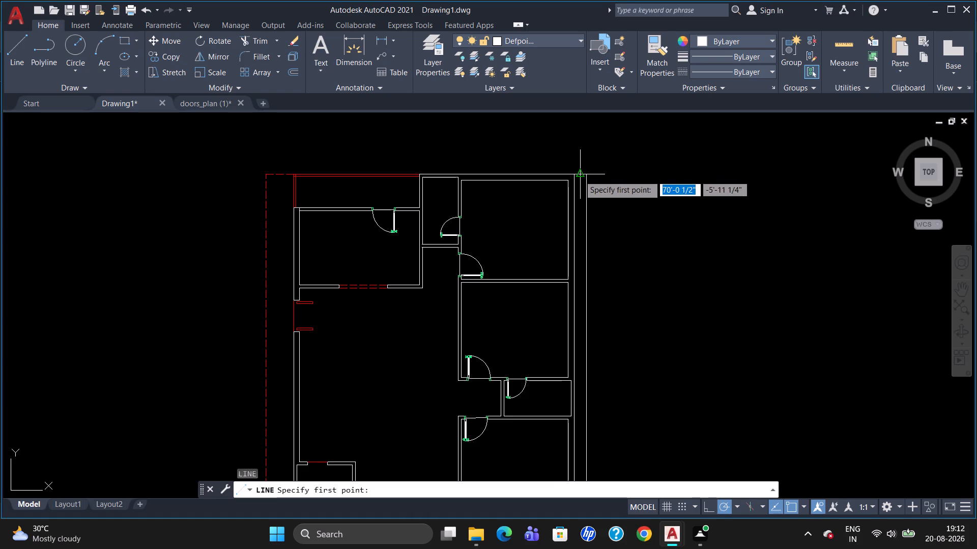
pyautogui.click(571, 177)
pyautogui.write('1\'6"')
pyautogui.press('Return')
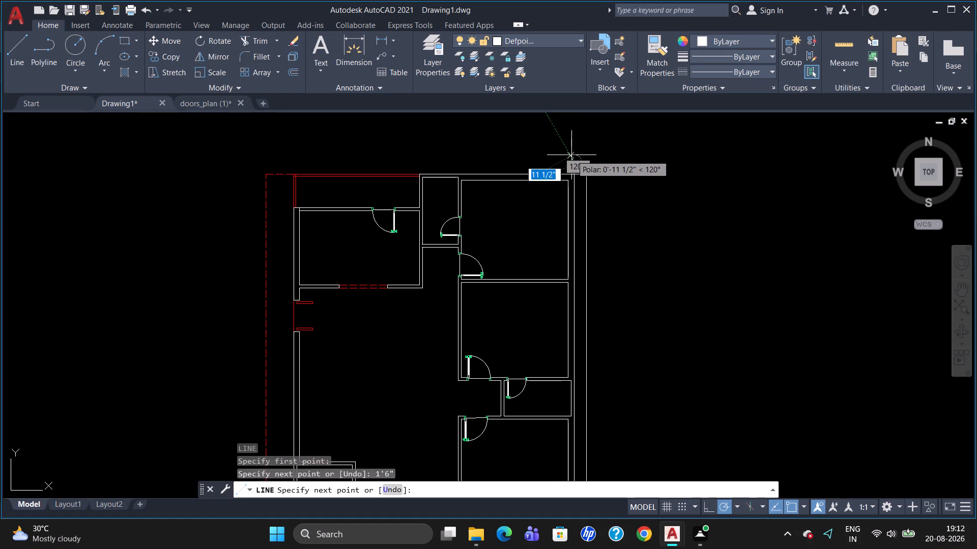
pyautogui.press('Return')
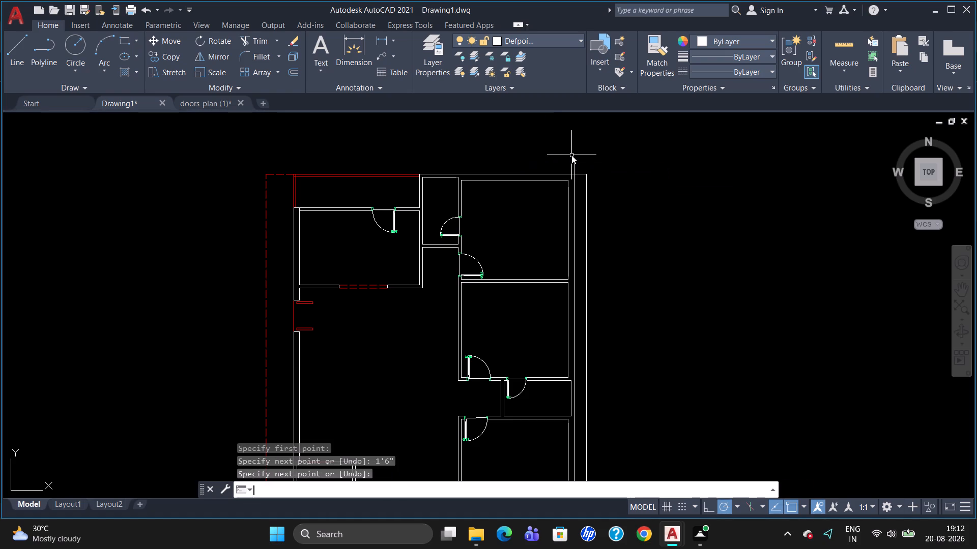
# Draw a line from the short line's north end about 40' west past the plan's northwest corner, then about 81' straight south.
pyautogui.press('l')
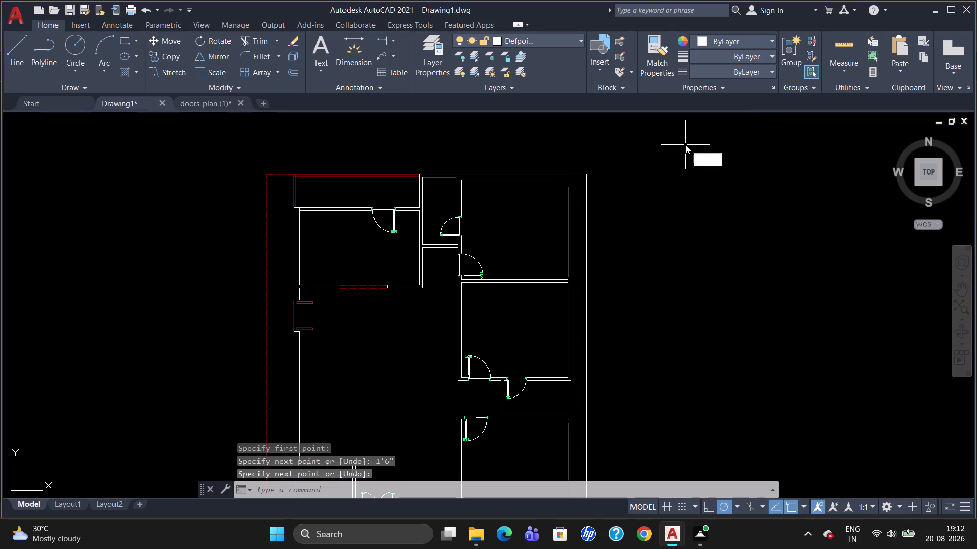
pyautogui.press('Return')
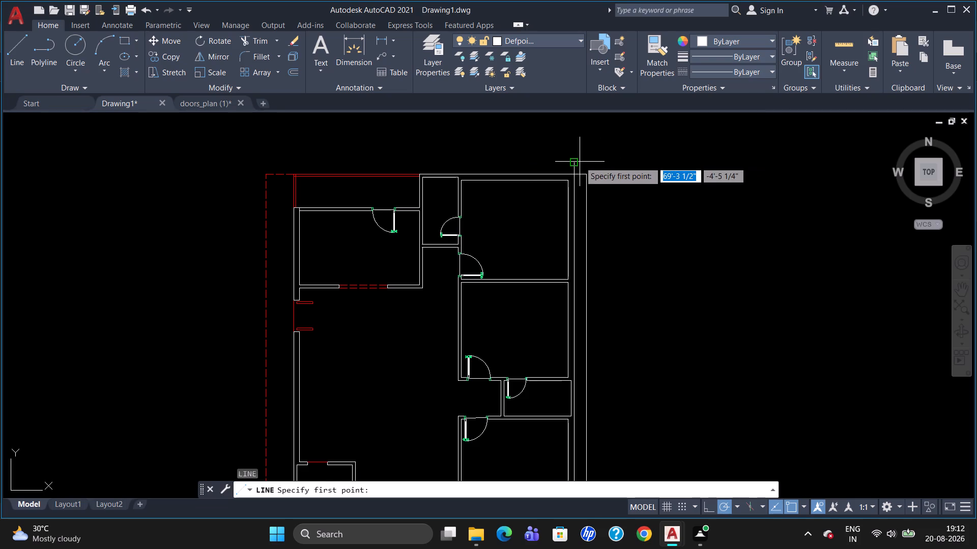
pyautogui.click(578, 162)
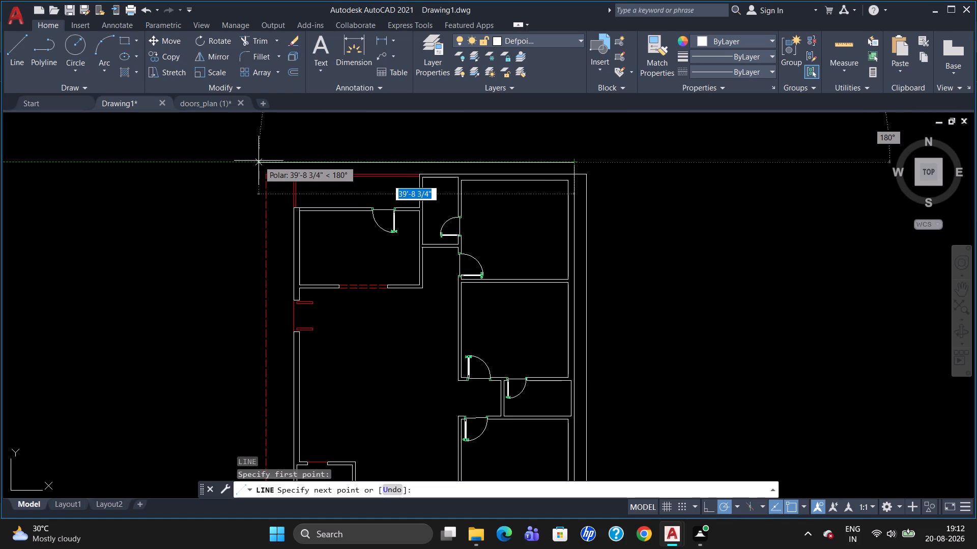
pyautogui.click(257, 160)
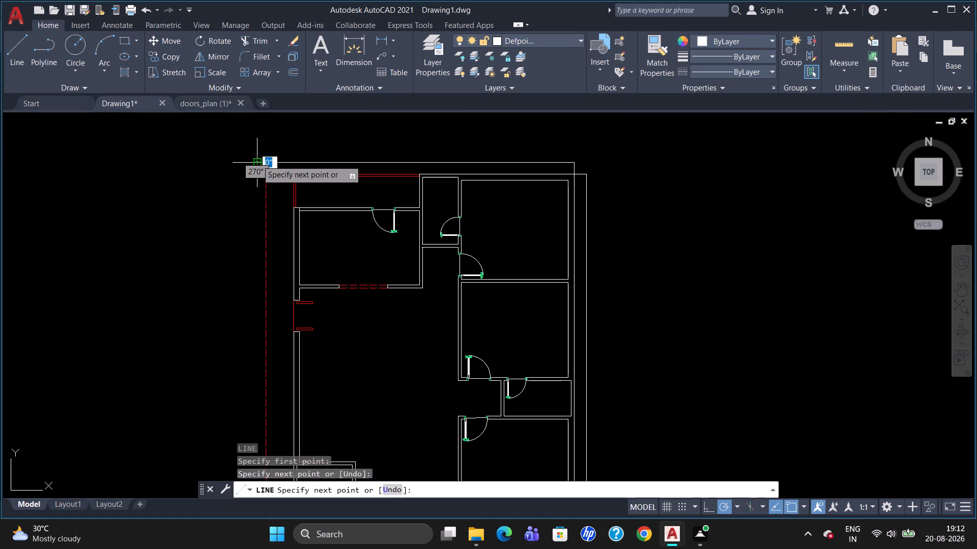
pyautogui.scroll(-3, 249, 317)
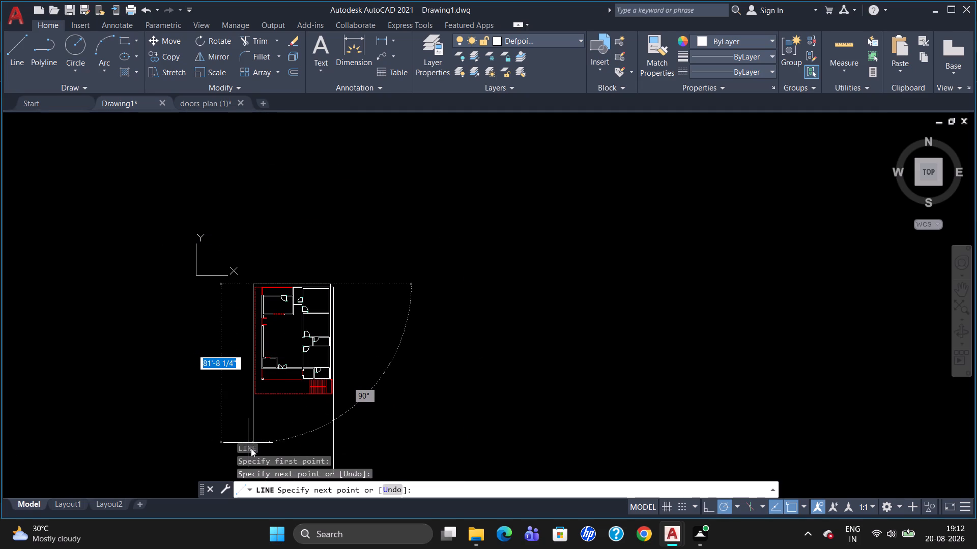
pyautogui.scroll(1, 251, 448)
pyautogui.click(251, 448)
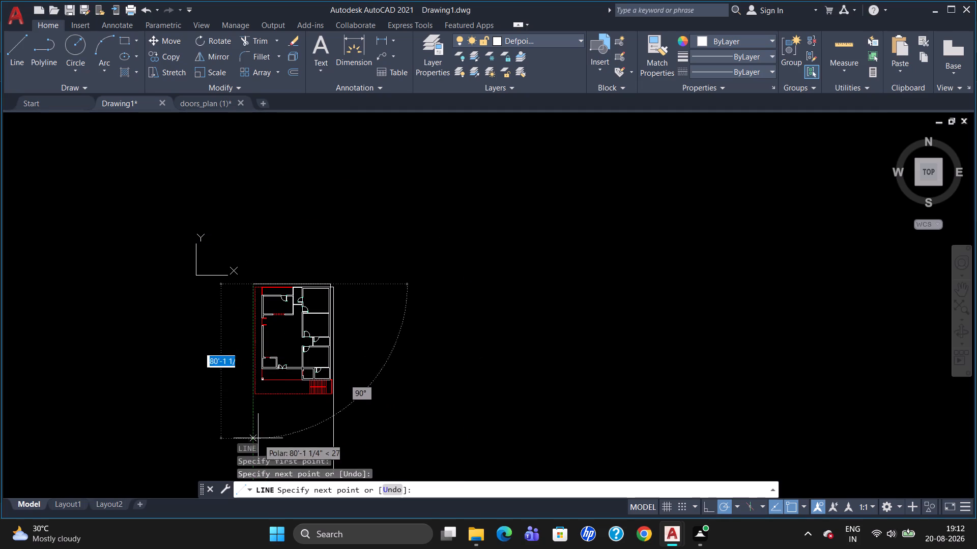
pyautogui.click(256, 442)
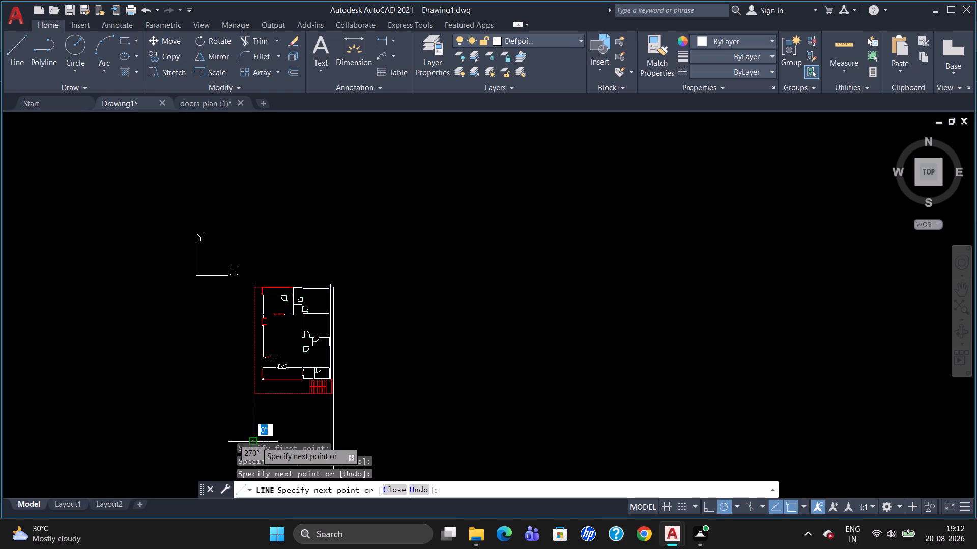
pyautogui.press('Escape')
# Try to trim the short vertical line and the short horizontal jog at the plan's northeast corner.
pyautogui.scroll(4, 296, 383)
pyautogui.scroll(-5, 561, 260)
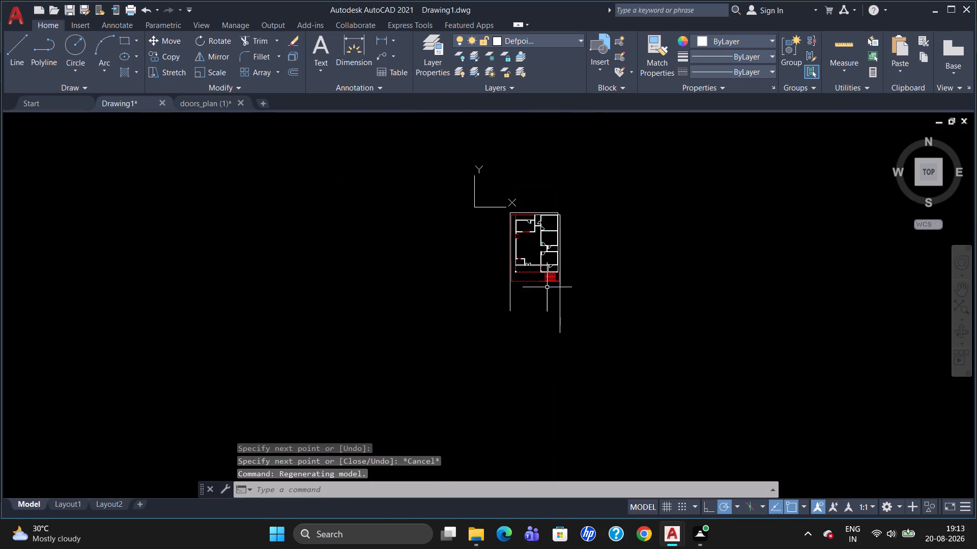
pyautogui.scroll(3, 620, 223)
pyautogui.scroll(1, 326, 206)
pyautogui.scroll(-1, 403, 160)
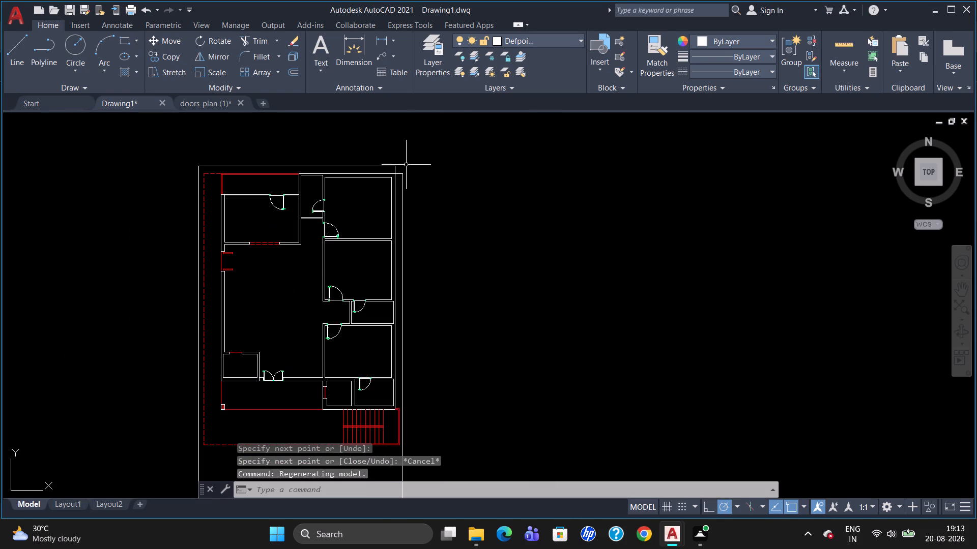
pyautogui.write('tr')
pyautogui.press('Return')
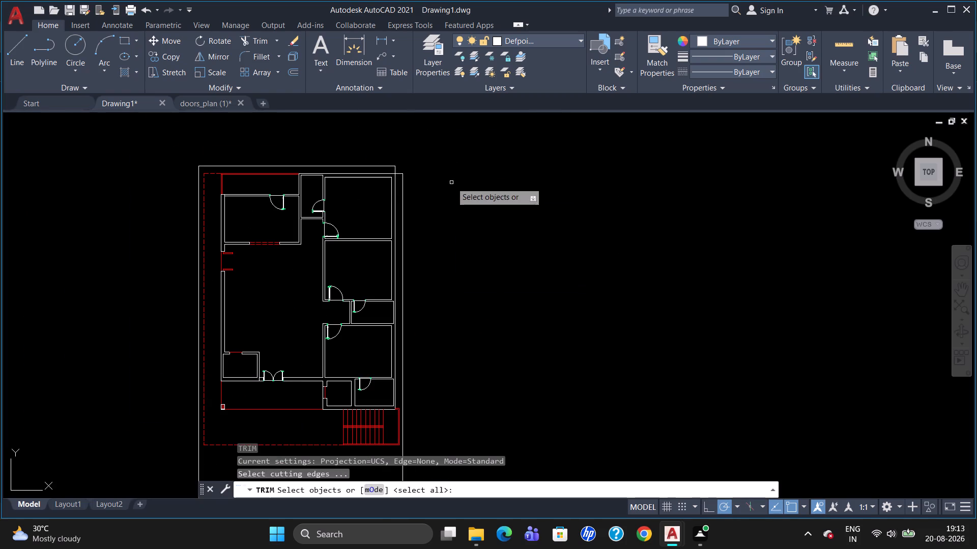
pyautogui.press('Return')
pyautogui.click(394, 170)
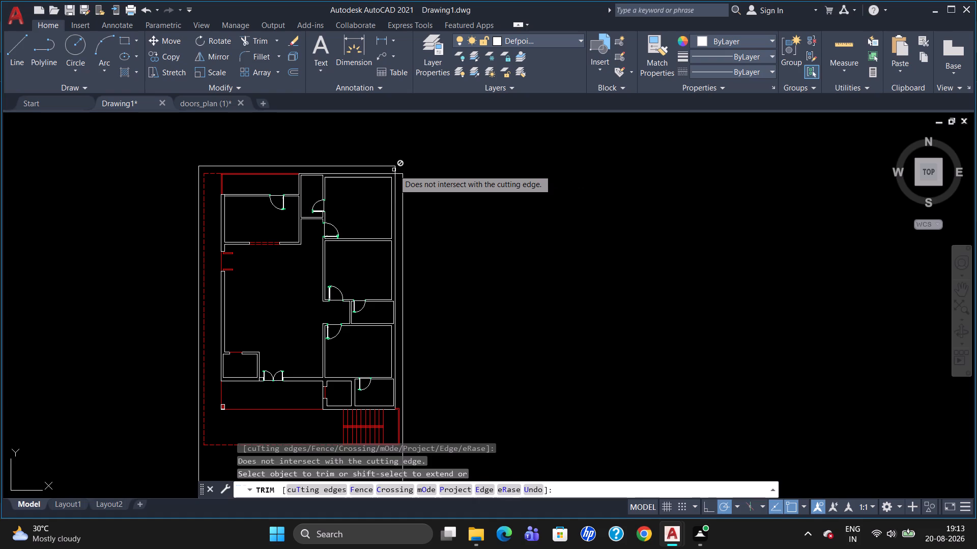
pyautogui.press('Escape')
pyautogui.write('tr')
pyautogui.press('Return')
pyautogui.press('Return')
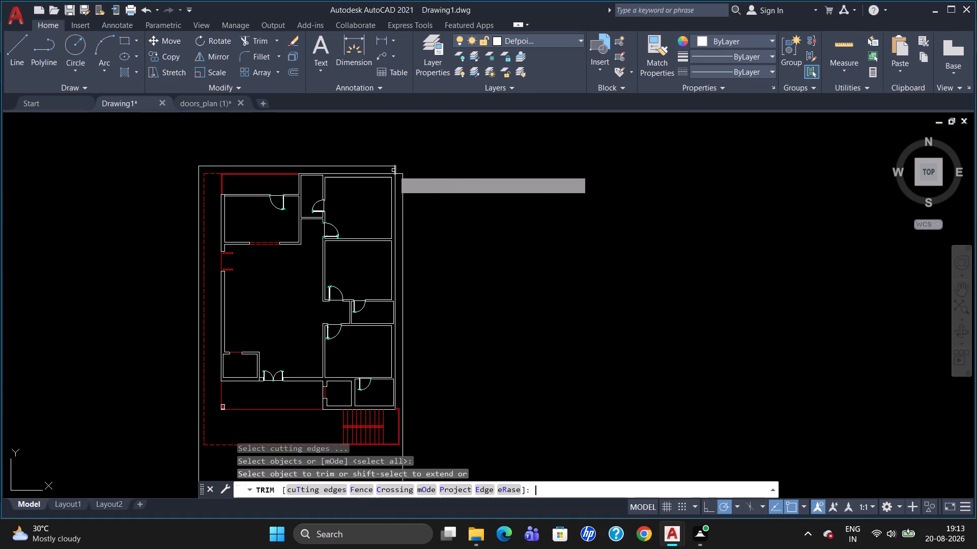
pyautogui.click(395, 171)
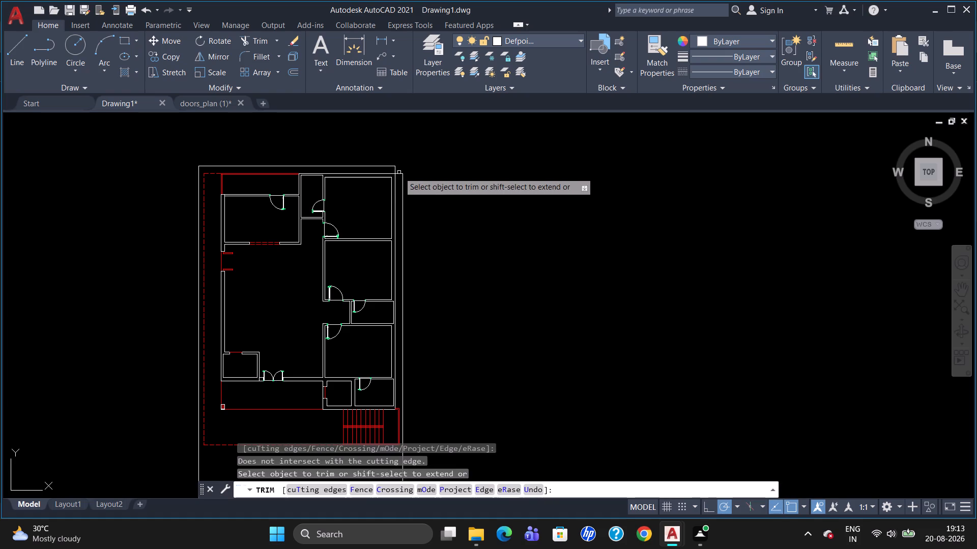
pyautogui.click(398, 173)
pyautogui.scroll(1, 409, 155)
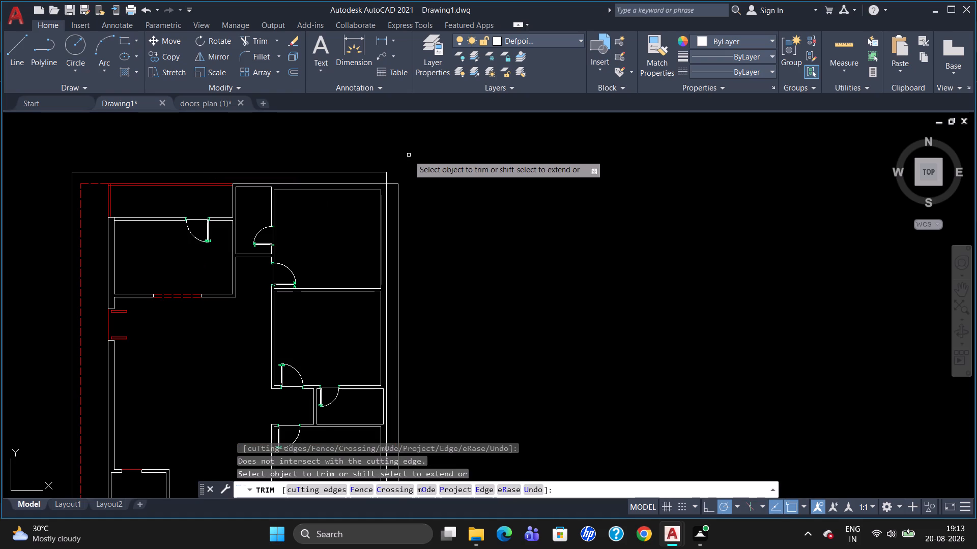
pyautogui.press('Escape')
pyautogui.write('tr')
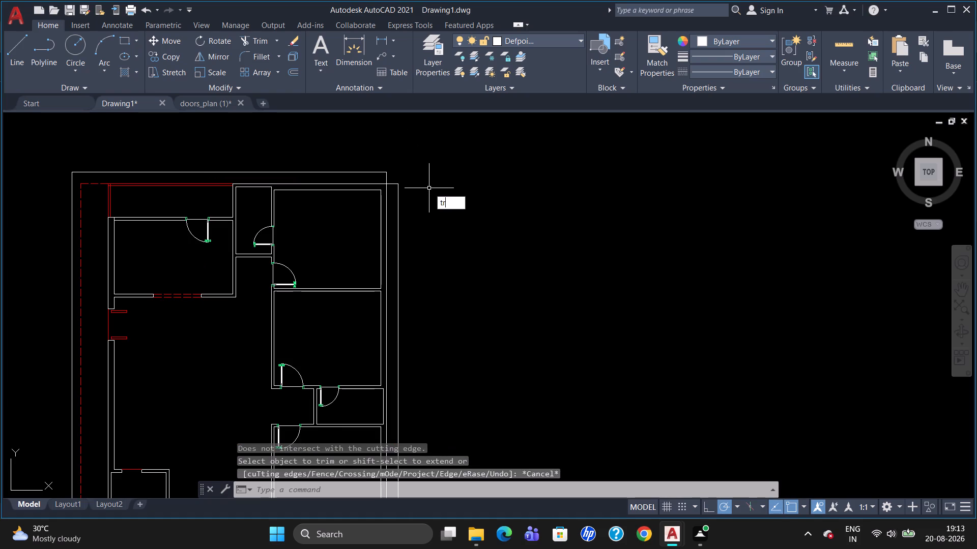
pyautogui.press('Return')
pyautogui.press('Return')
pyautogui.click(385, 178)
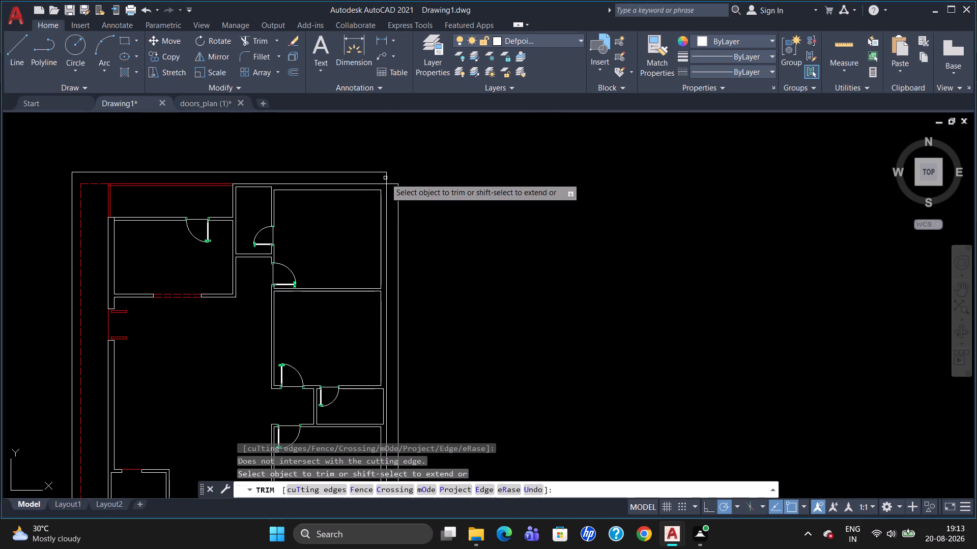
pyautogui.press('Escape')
# Delete the short vertical line between the plan's outer northeast corner and the north guide line.
pyautogui.click(385, 179)
pyautogui.press('Delete')
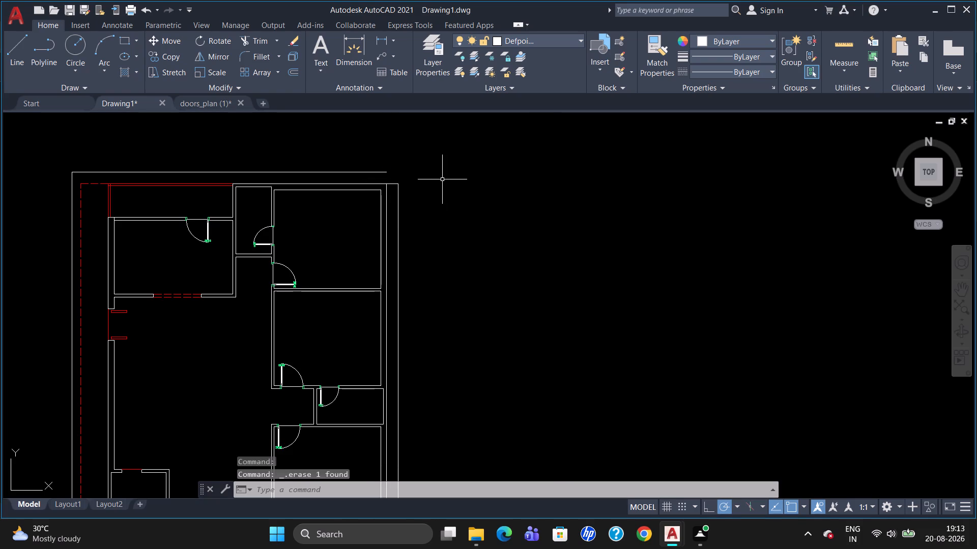
# Draw a line continuing the north guide line east from its end, past the east guide line.
pyautogui.press('l')
pyautogui.press('Return')
pyautogui.click(387, 176)
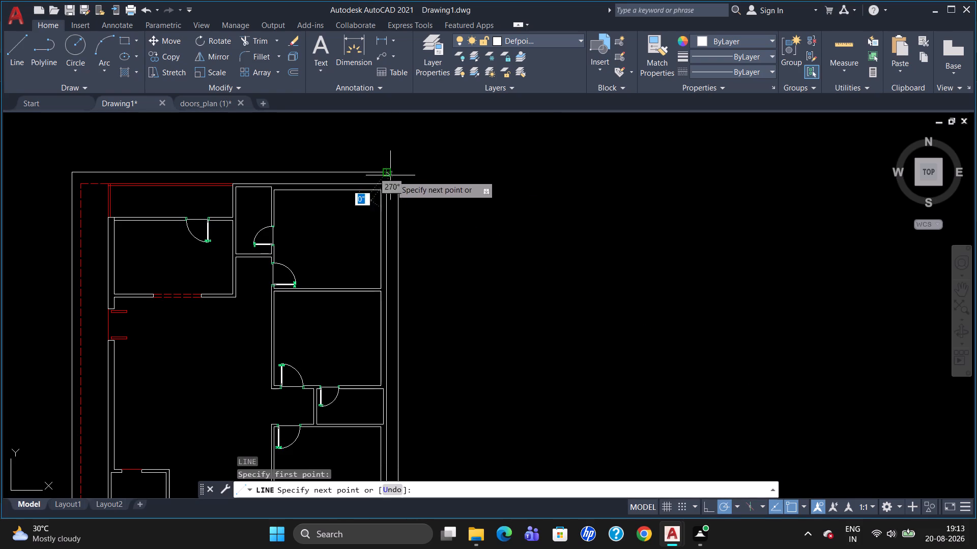
pyautogui.click(435, 169)
pyautogui.press('Escape')
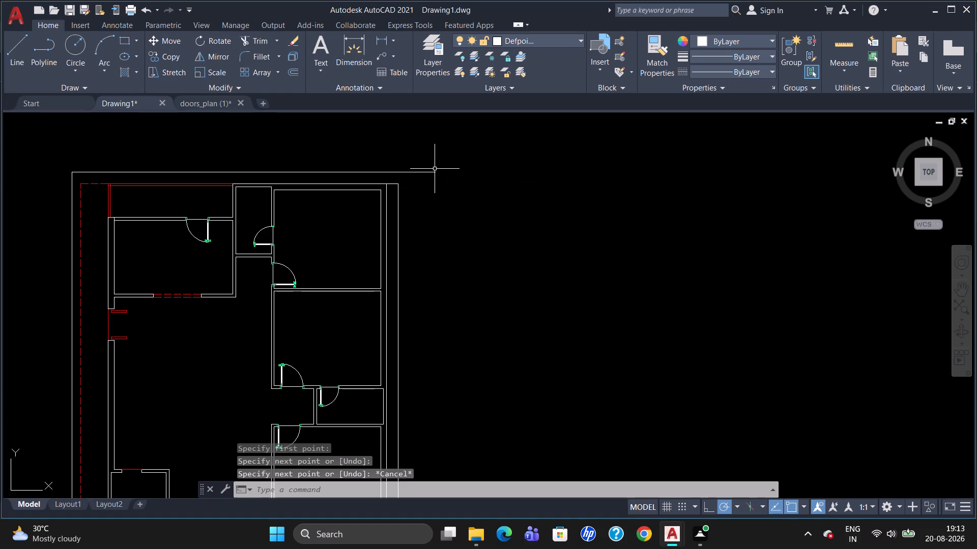
# Extend the east guide line north to meet the continuation of the north guide line.
pyautogui.write('ex')
pyautogui.press('Return')
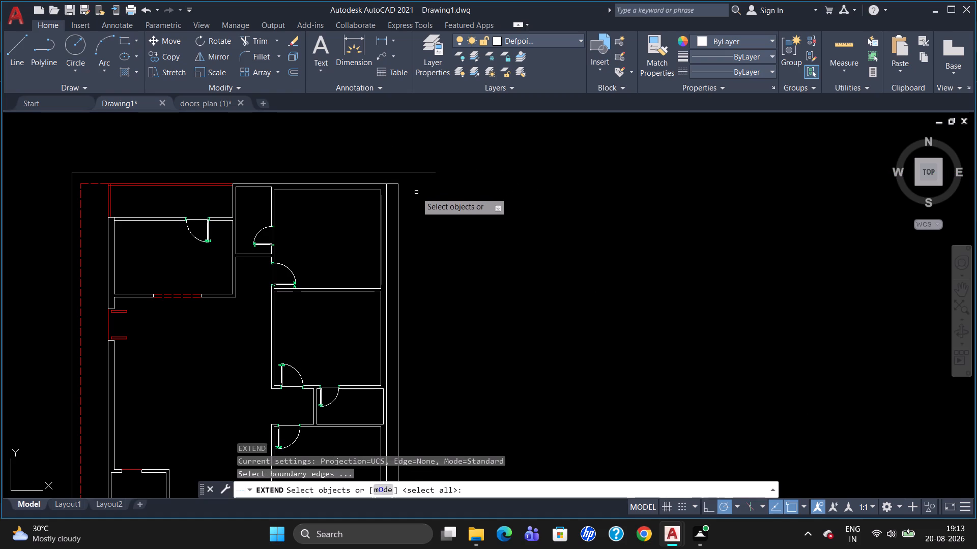
pyautogui.click(408, 171)
pyautogui.press('Return')
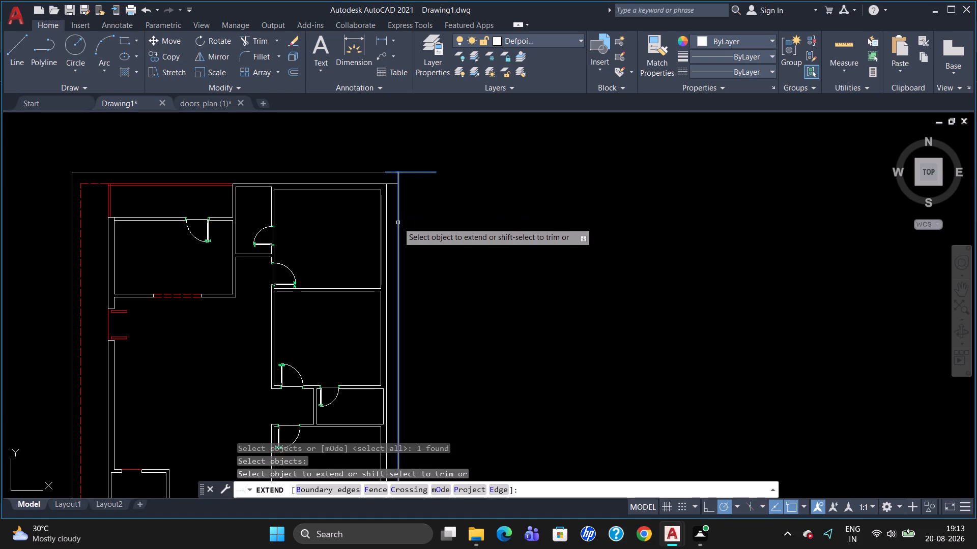
pyautogui.click(398, 223)
pyautogui.press('Escape')
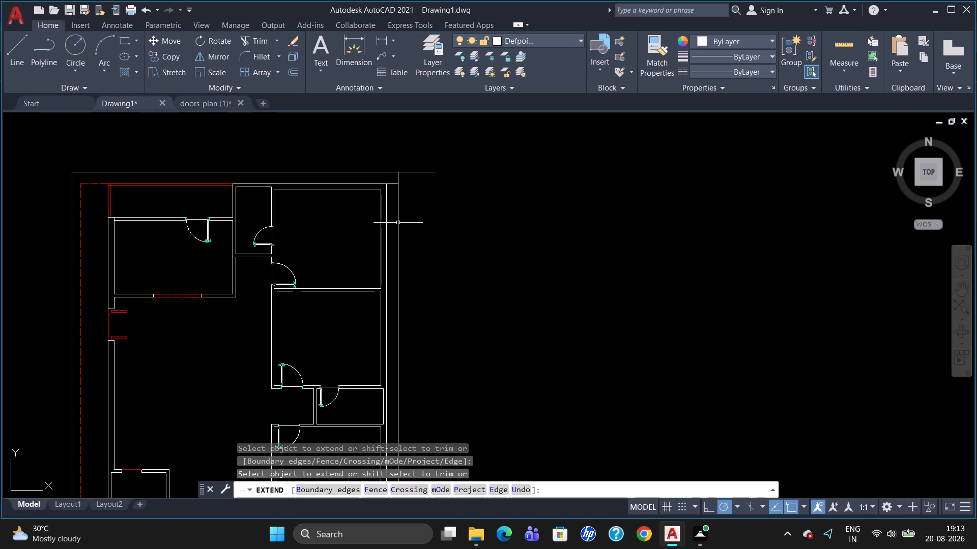
# Trim off the part of the north guide line that overhangs east of the east guide line.
pyautogui.write('tr')
pyautogui.press('Return')
pyautogui.press('Return')
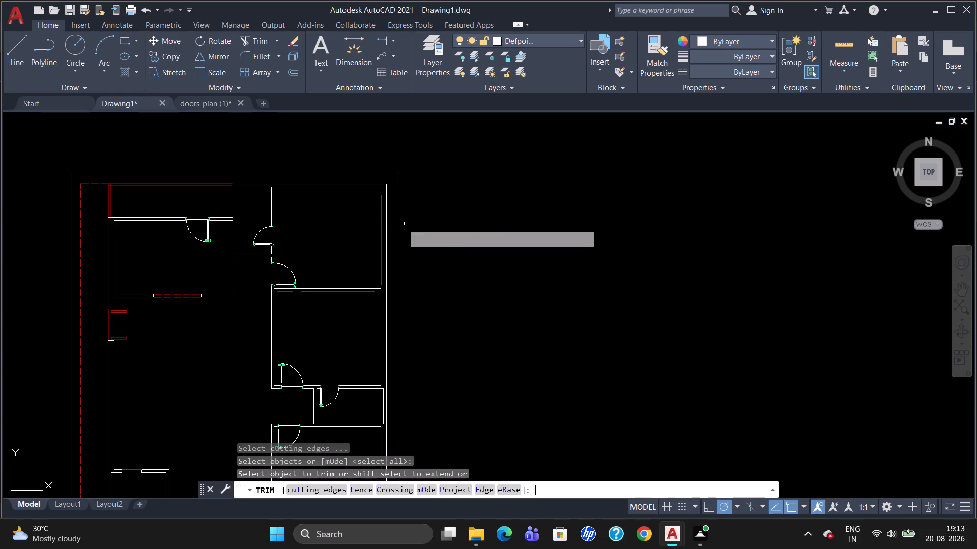
pyautogui.click(393, 183)
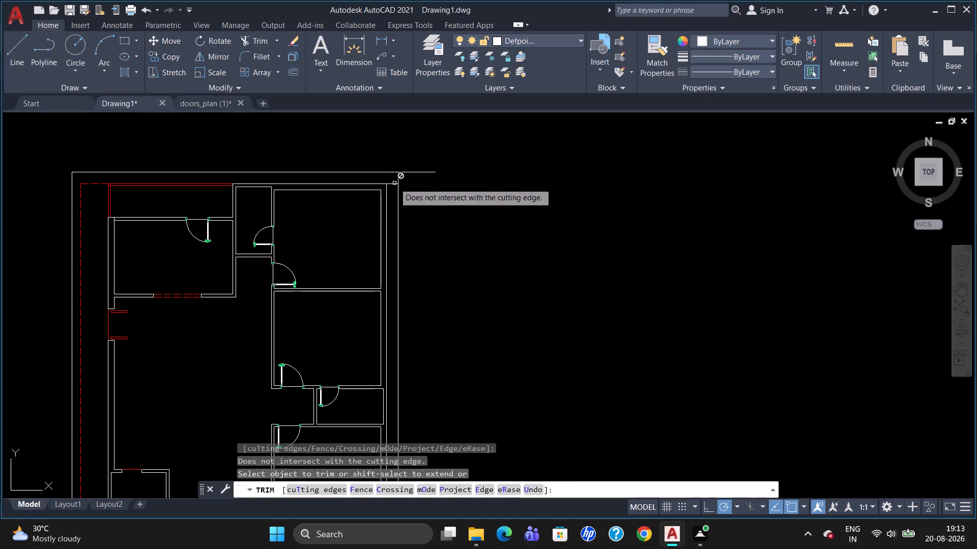
pyautogui.click(394, 183)
pyautogui.click(419, 172)
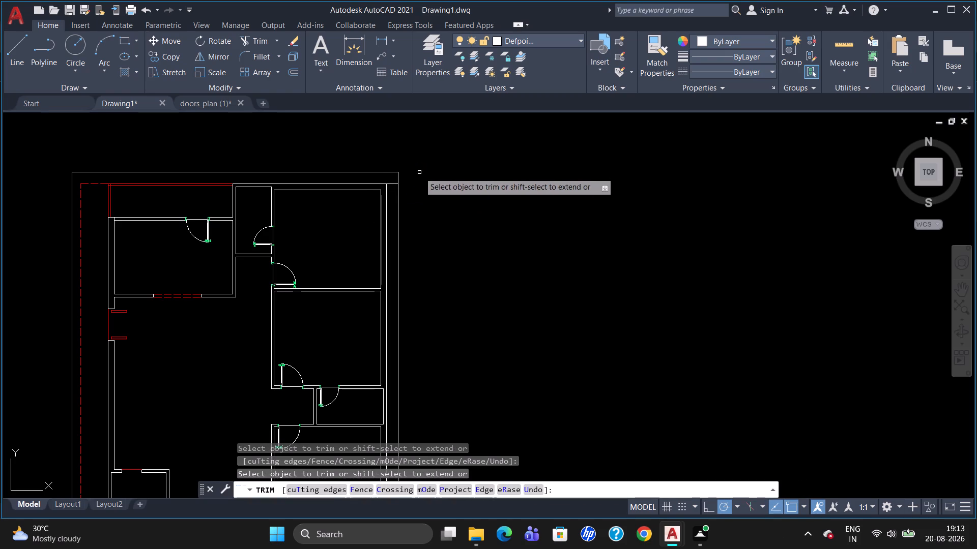
pyautogui.scroll(-3, 449, 185)
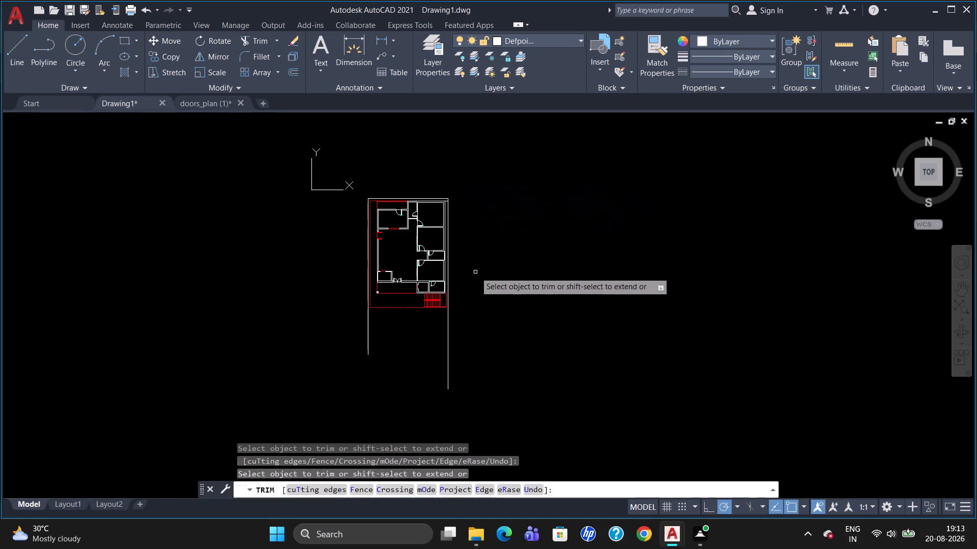
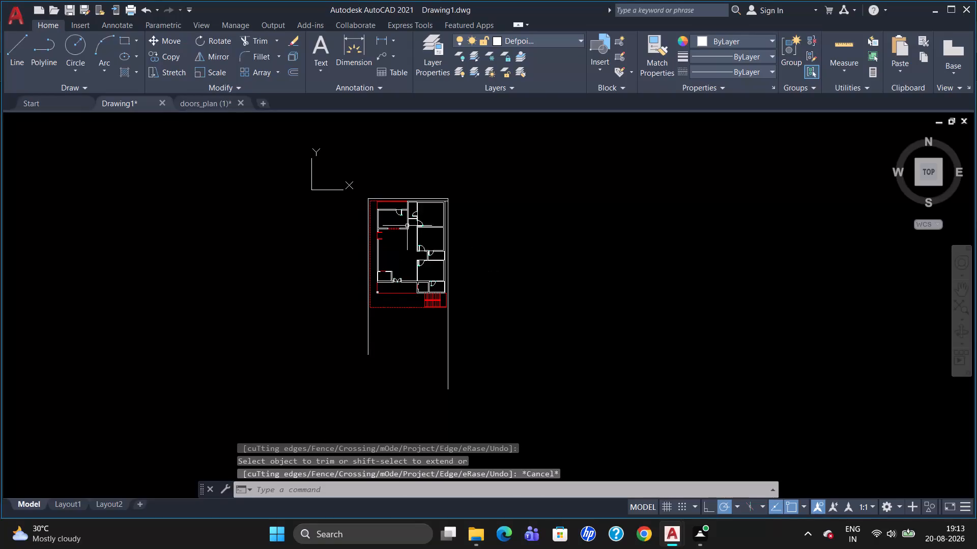
# Erase the short leftover line between the building's upper-right corner and the outer boundary line.
pyautogui.scroll(2, 409, 211)
pyautogui.click(504, 185)
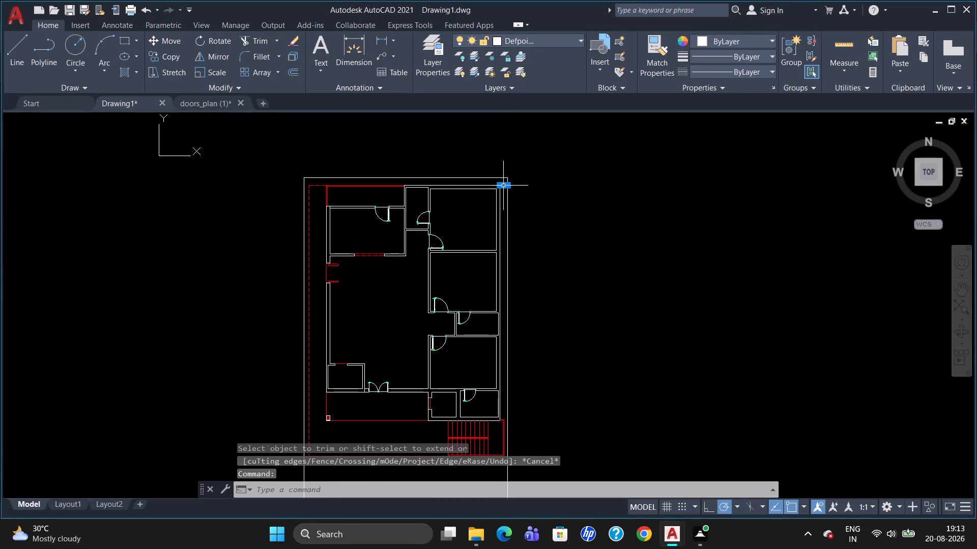
pyautogui.press('Delete')
pyautogui.scroll(-2, 530, 199)
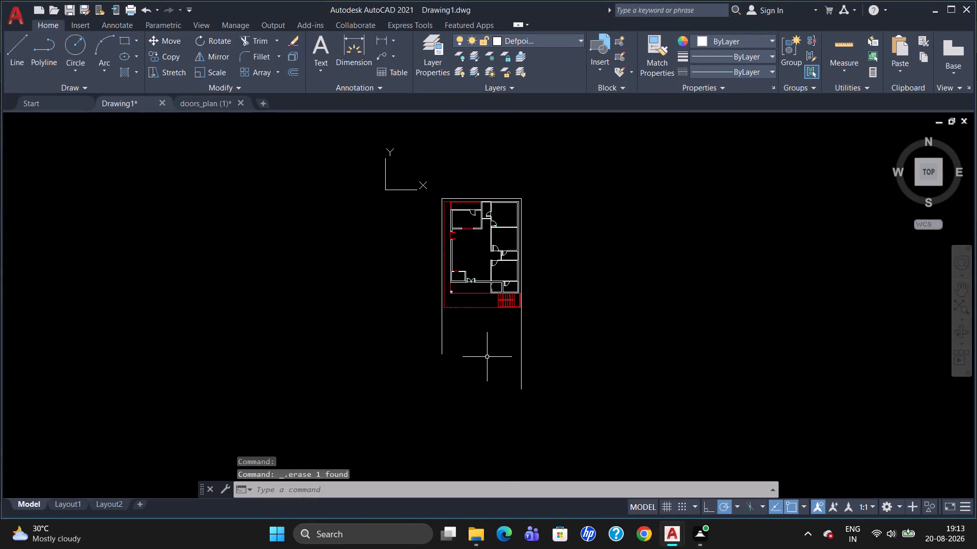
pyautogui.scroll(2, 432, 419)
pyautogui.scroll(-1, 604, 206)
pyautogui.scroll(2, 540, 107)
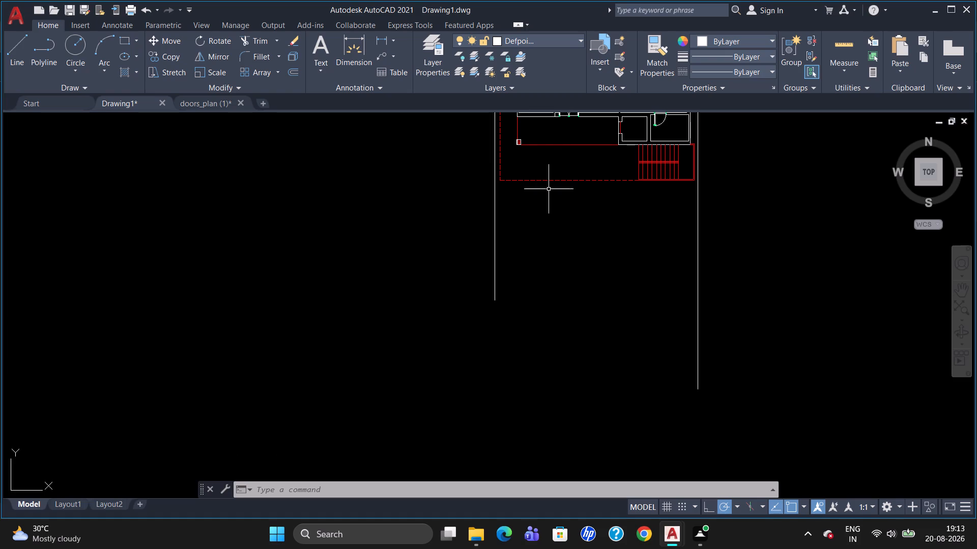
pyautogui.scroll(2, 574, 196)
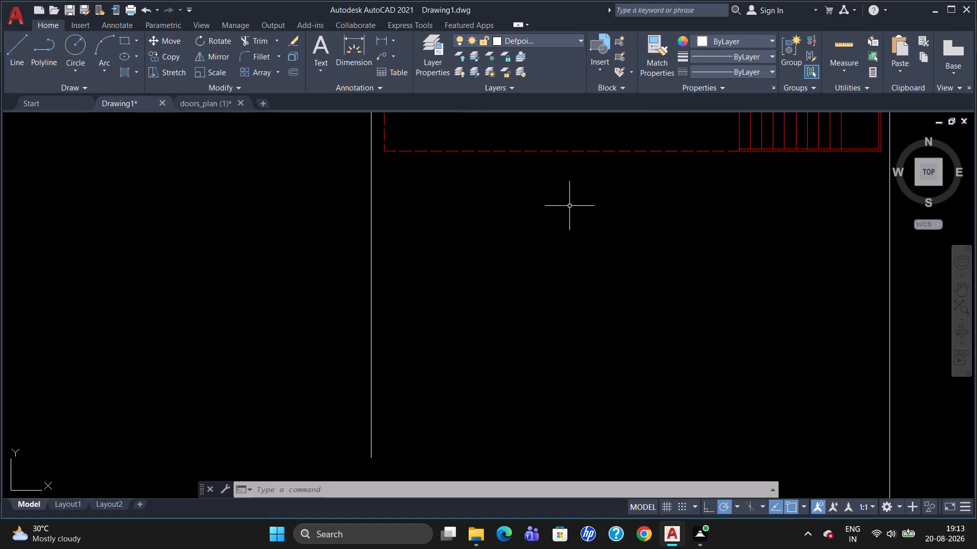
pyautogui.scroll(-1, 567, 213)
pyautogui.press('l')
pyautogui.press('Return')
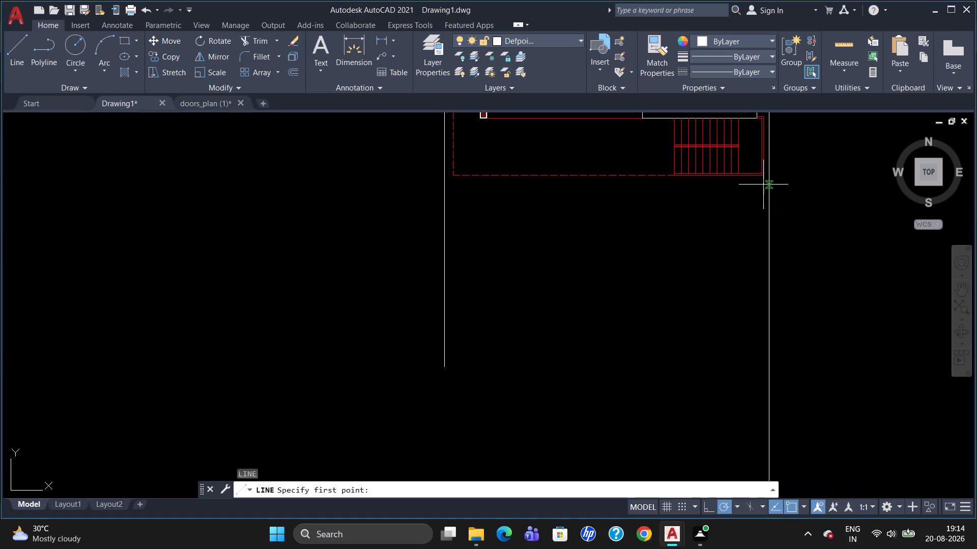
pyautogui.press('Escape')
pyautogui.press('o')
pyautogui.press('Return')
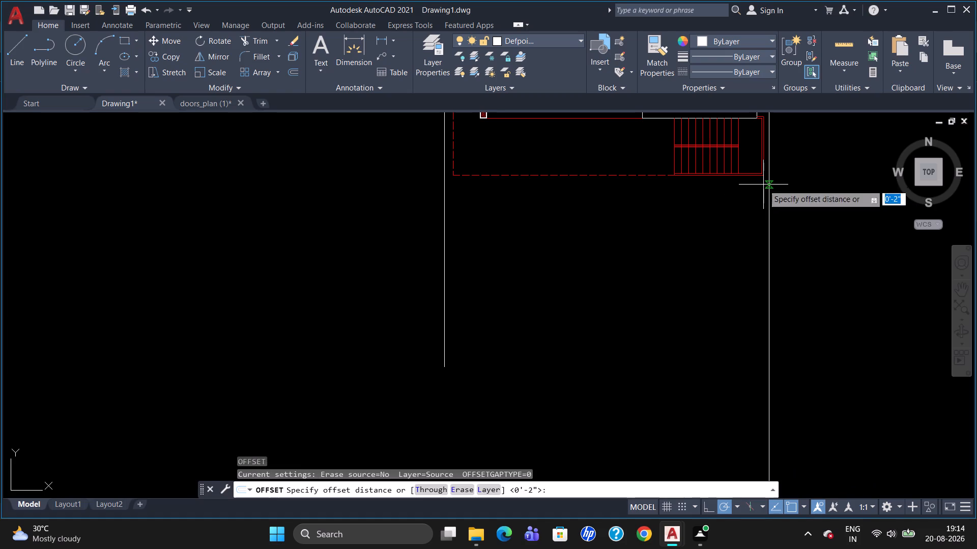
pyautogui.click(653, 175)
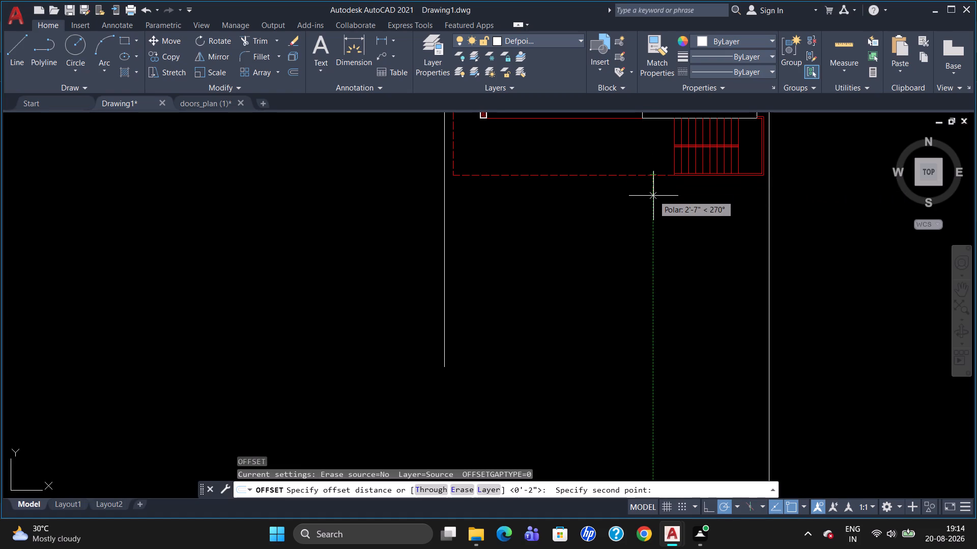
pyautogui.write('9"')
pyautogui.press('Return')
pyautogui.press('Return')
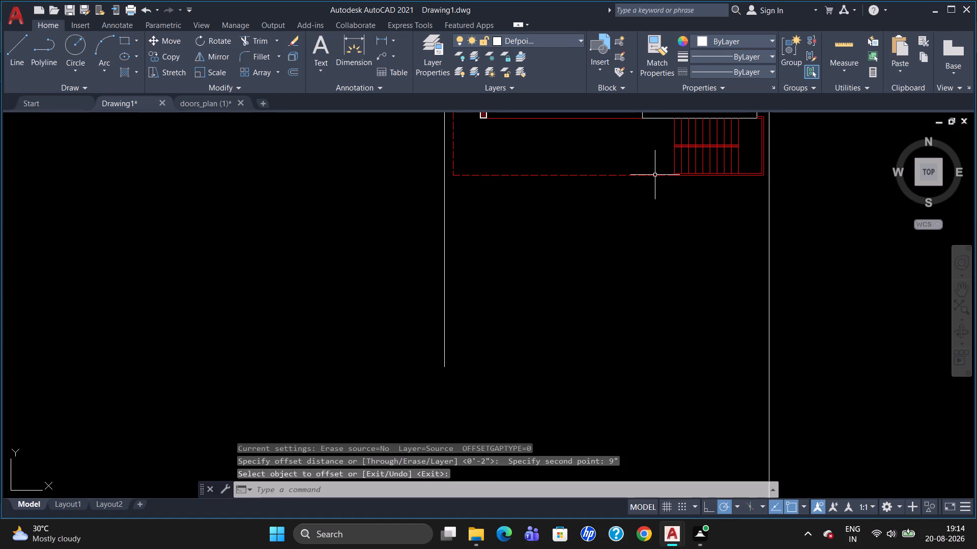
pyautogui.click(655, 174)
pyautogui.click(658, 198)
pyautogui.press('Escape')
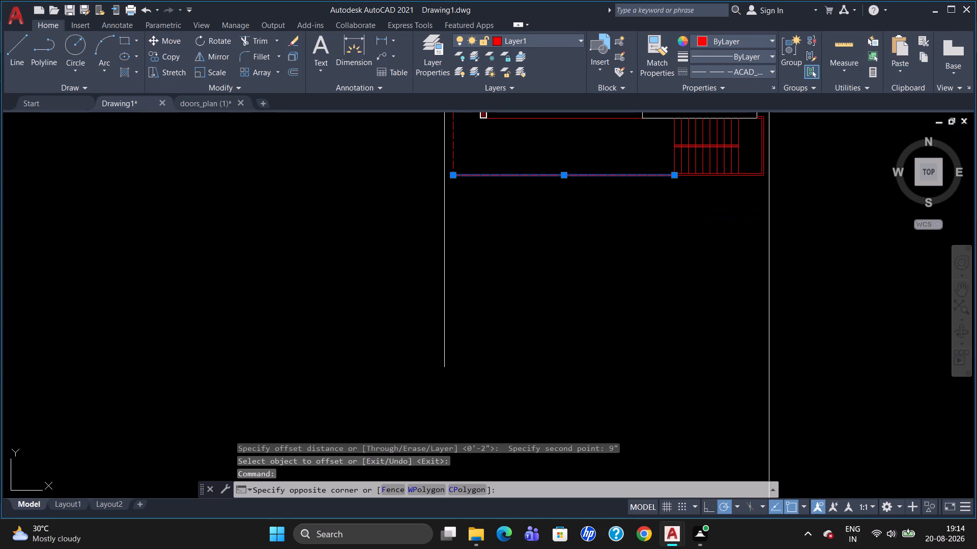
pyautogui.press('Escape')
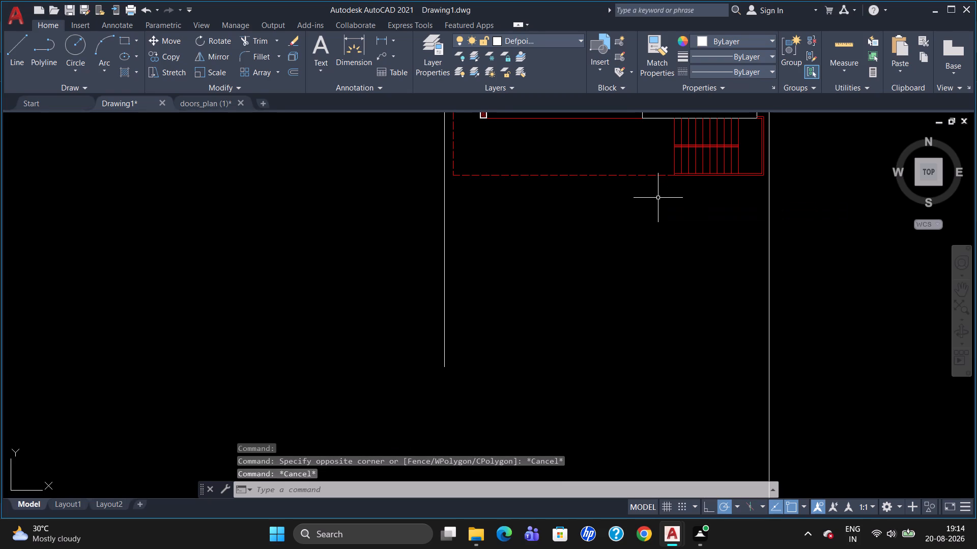
# Offset the dashed red line along the plan's lower edge 9" outward, below the plan.
pyautogui.press('o')
pyautogui.press('Return')
pyautogui.write('9"')
pyautogui.press('Return')
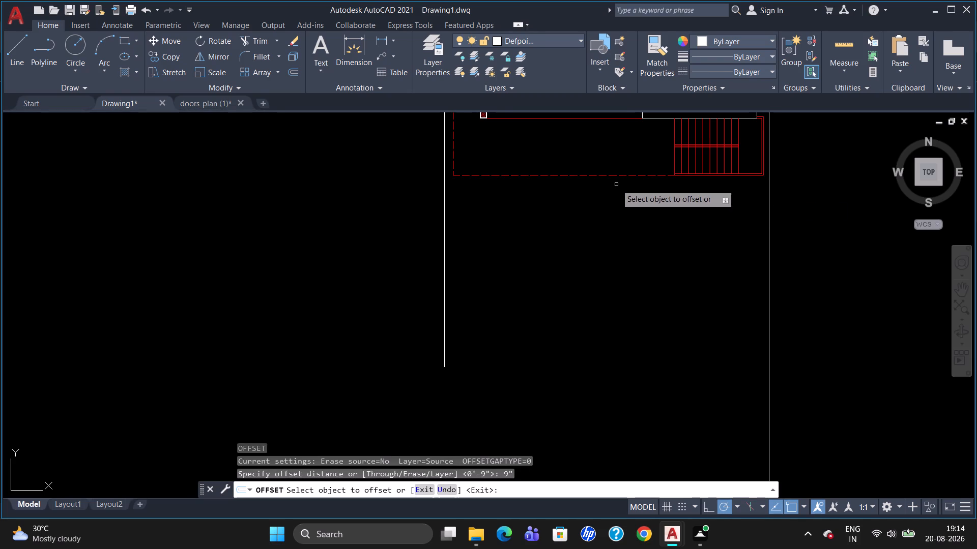
pyautogui.click(622, 174)
pyautogui.click(622, 199)
pyautogui.press('Escape')
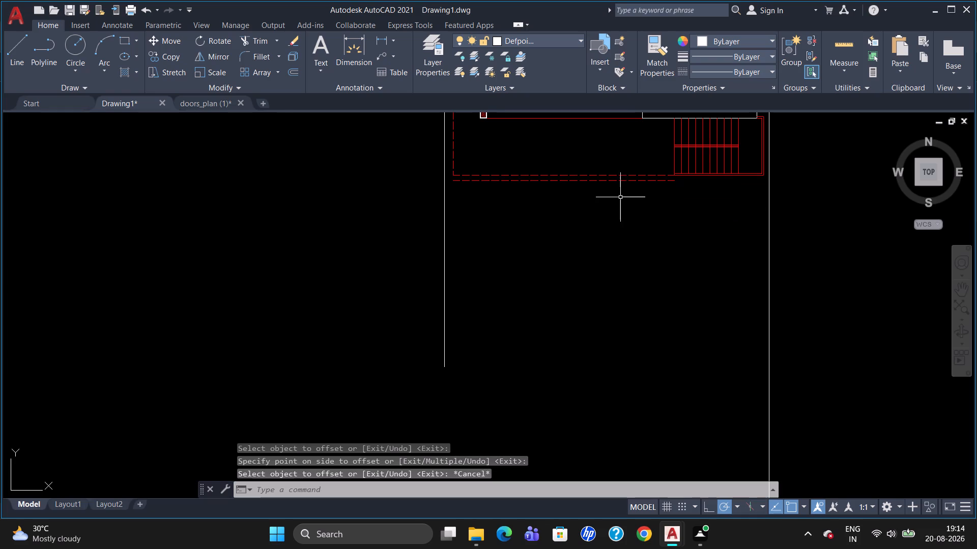
# Put the new offset line on layer 0 and set its linetype to ByLayer.
pyautogui.click(538, 181)
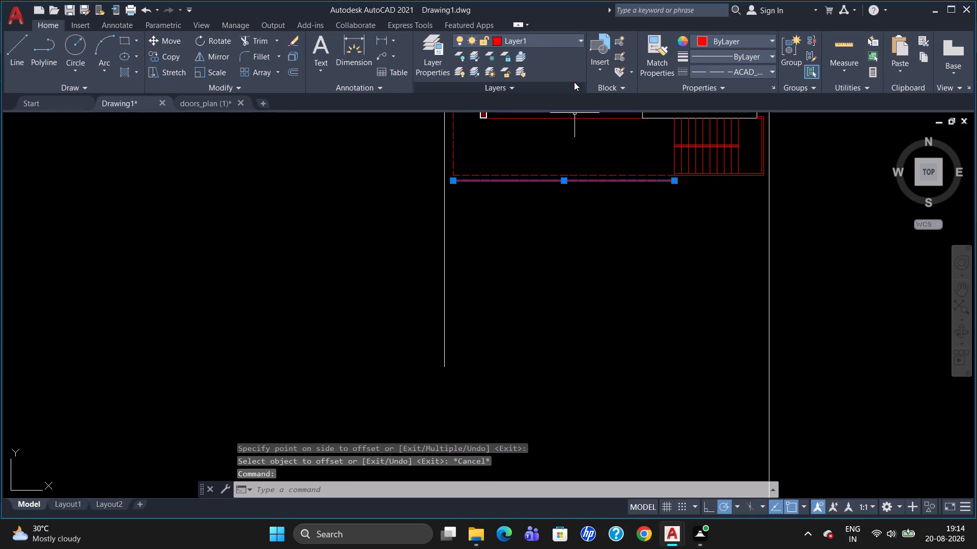
pyautogui.click(570, 40)
pyautogui.click(565, 57)
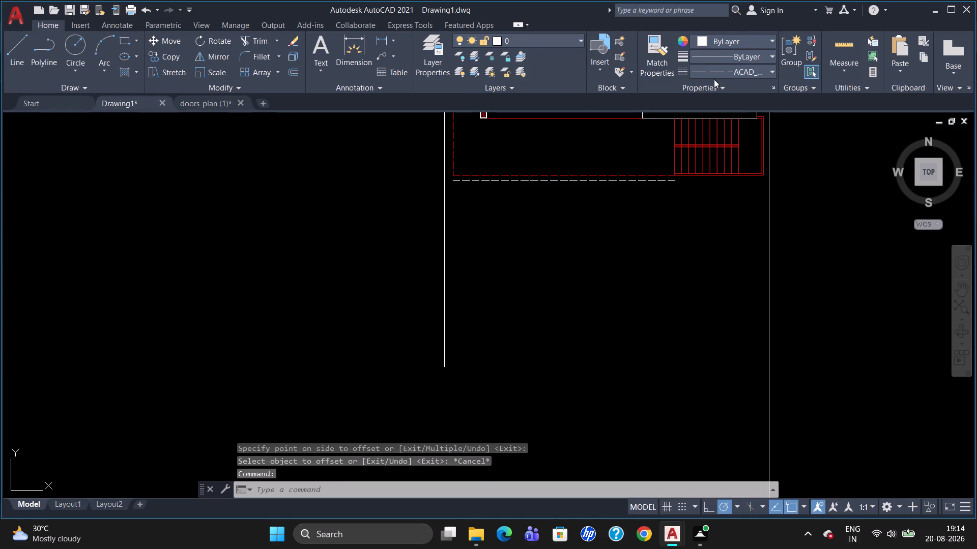
pyautogui.click(717, 69)
pyautogui.click(718, 84)
pyautogui.press('Escape')
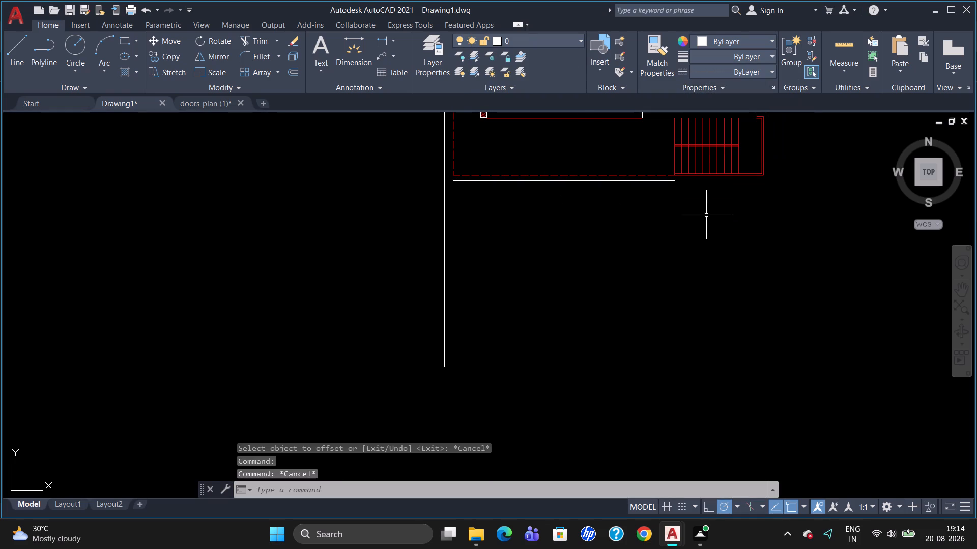
# Draw line segments joining both ends of the offset line to the vertical boundary lines on either side.
pyautogui.press('l')
pyautogui.press('Return')
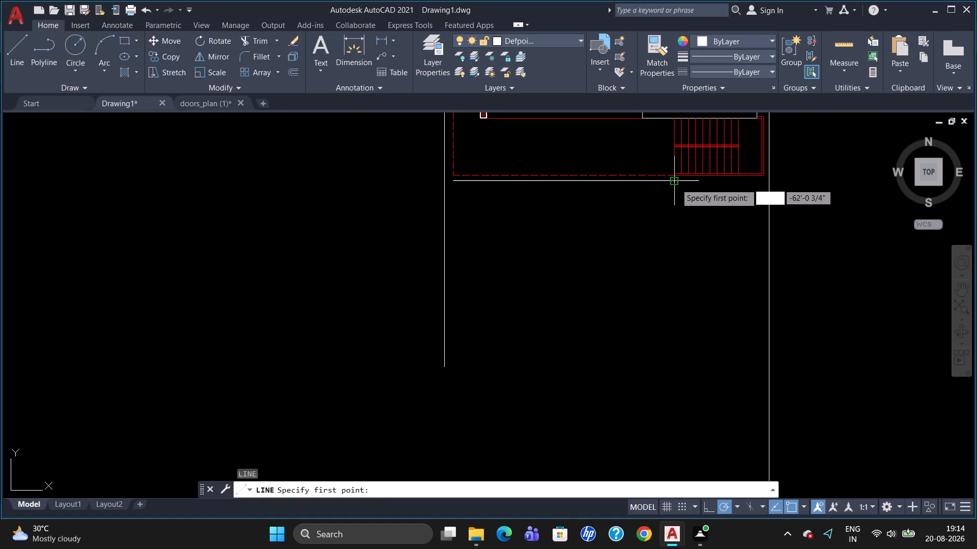
pyautogui.click(675, 184)
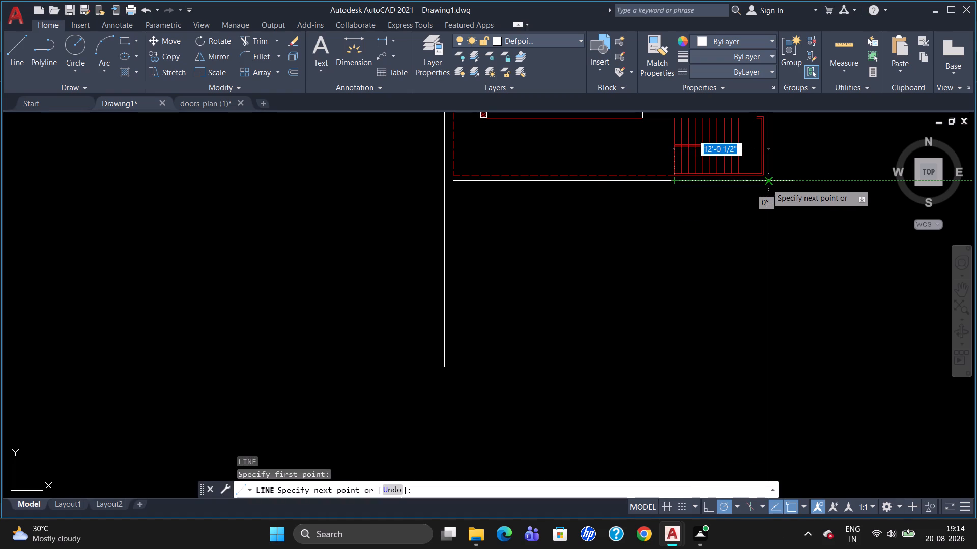
pyautogui.click(766, 184)
pyautogui.press('Escape')
pyautogui.press('l')
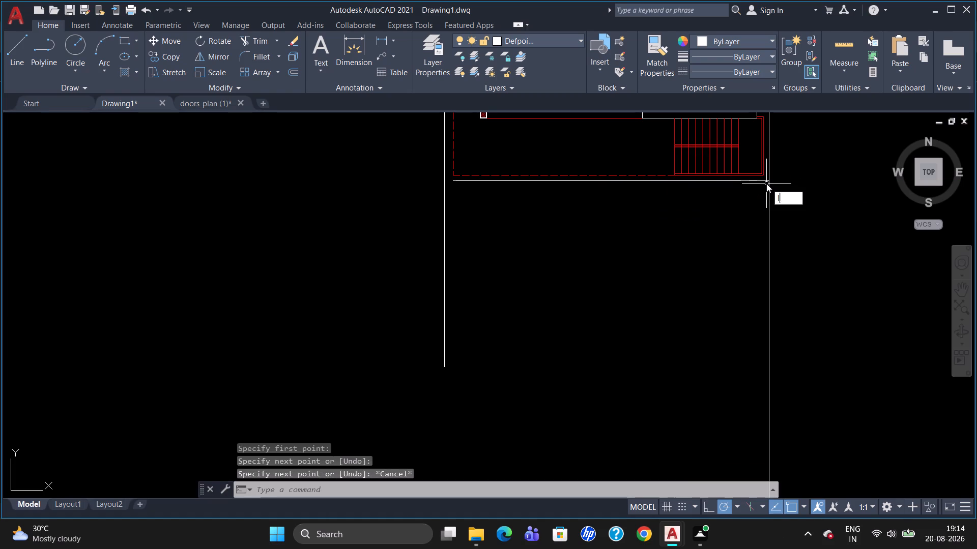
pyautogui.press('Return')
pyautogui.click(453, 182)
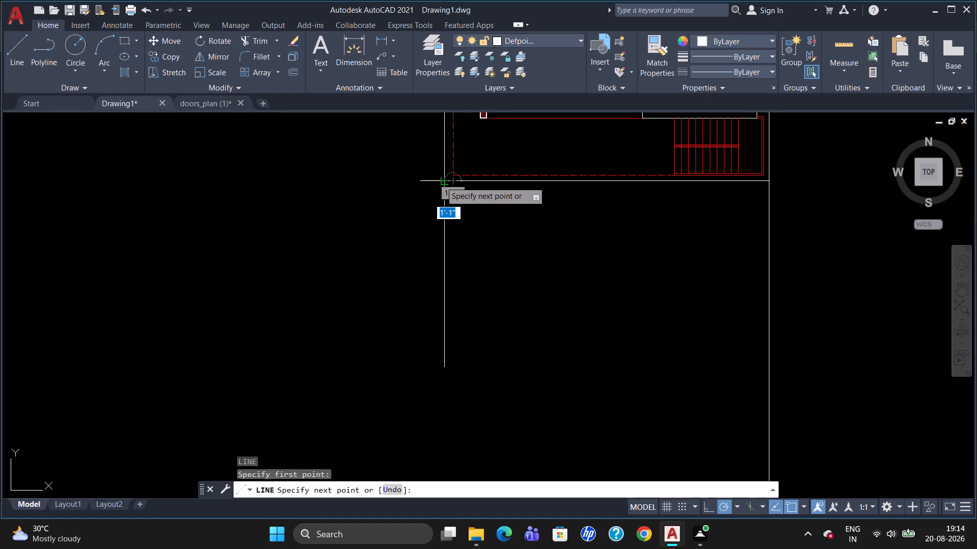
pyautogui.click(441, 181)
pyautogui.press('Escape')
# Trim the overhanging parts of both vertical boundary lines below the new bottom boundary line.
pyautogui.write('tr')
pyautogui.press('Return')
pyautogui.press('Return')
pyautogui.click(443, 236)
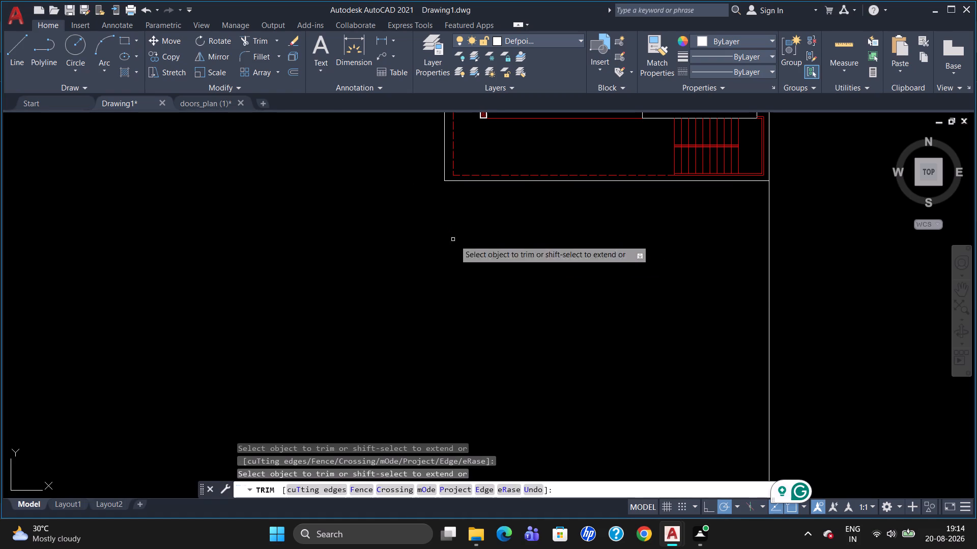
pyautogui.click(769, 299)
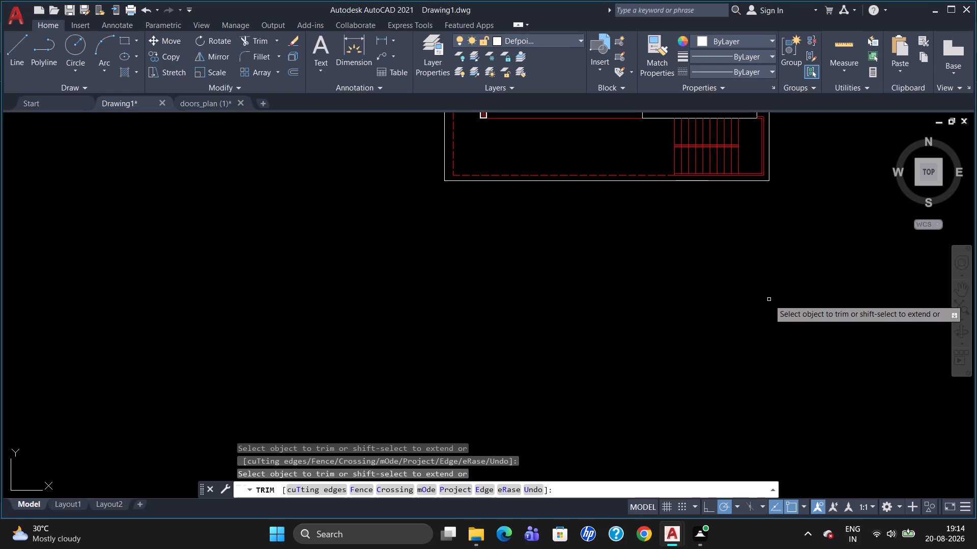
pyautogui.press('Escape')
# Insert the Toilet - Imperial block from the Architectural tool palette in the empty space left of the plan.
pyautogui.scroll(-3, 768, 254)
pyautogui.scroll(3, 780, 169)
pyautogui.scroll(-2, 764, 200)
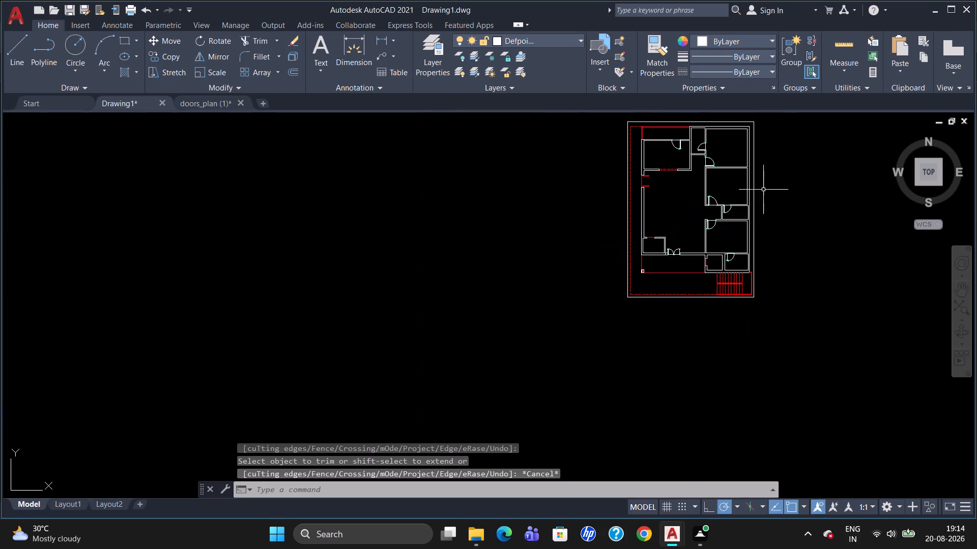
pyautogui.scroll(2, 762, 147)
pyautogui.scroll(-1, 694, 232)
pyautogui.scroll(1, 731, 185)
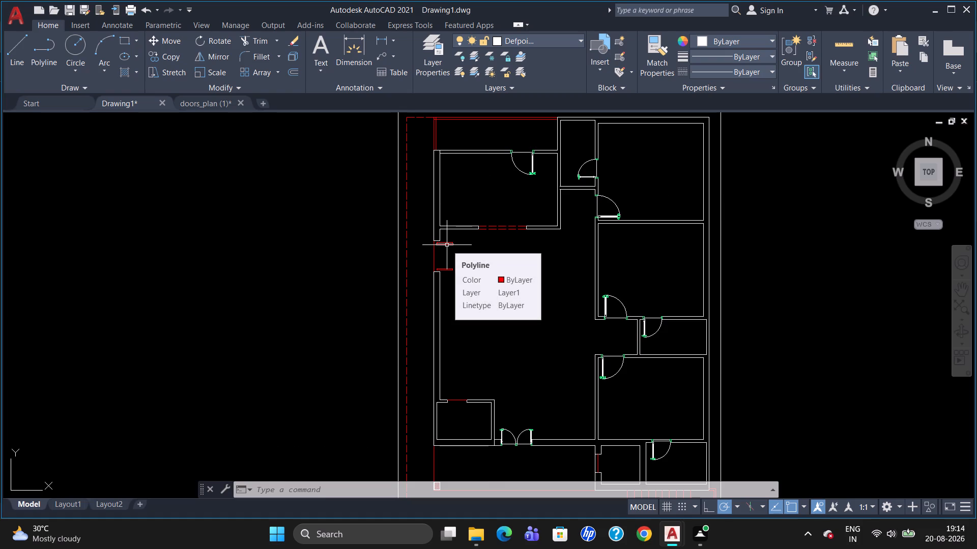
pyautogui.hotkey('ctrl', '3')
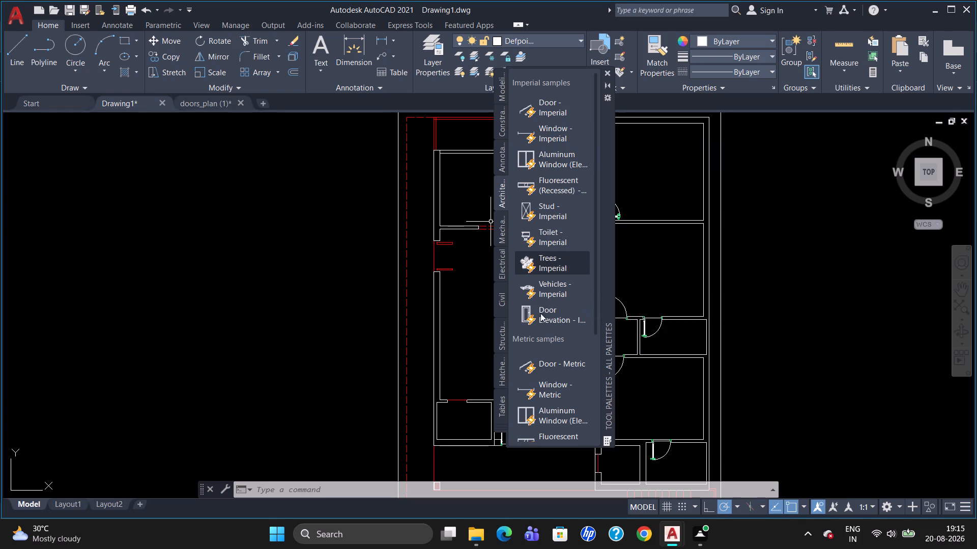
pyautogui.scroll(-2, 541, 315)
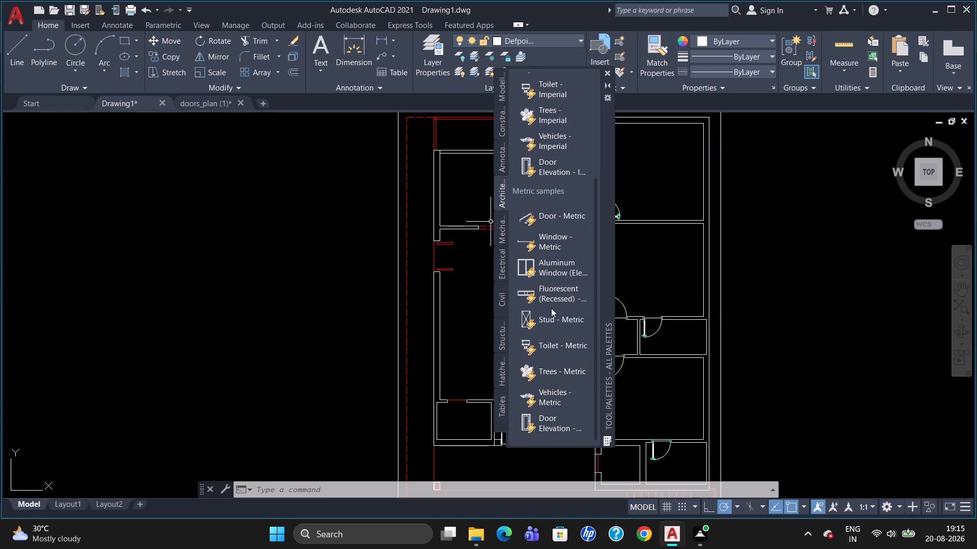
pyautogui.scroll(-1, 541, 195)
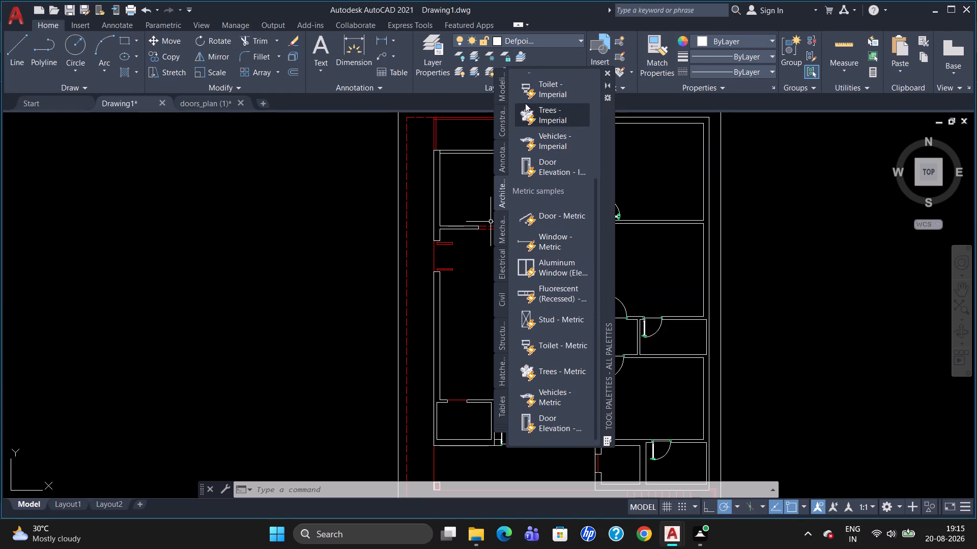
pyautogui.moveTo(525, 85); pyautogui.dragTo(279, 196)
pyautogui.press('Escape')
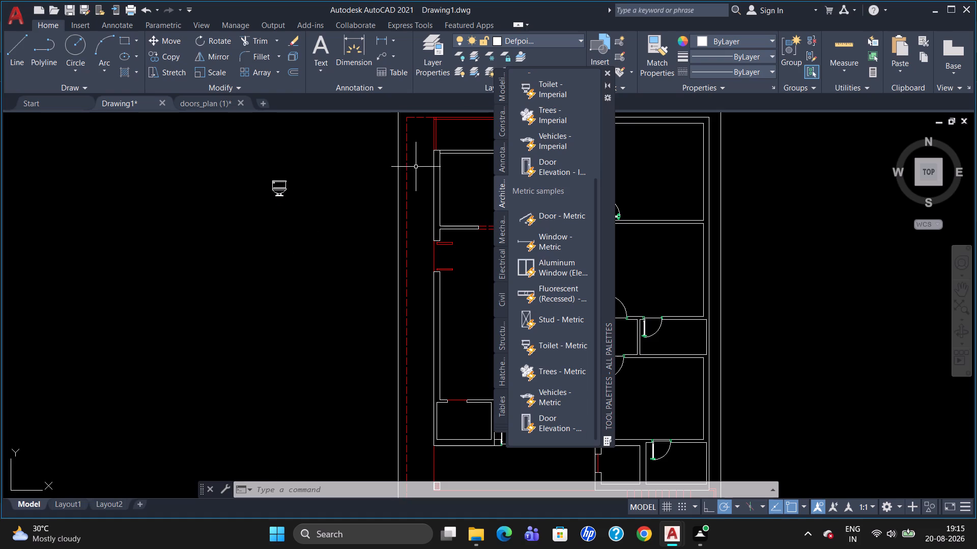
pyautogui.click(607, 73)
# Set the inserted toilet block's visibility state to Round (Plan).
pyautogui.click(273, 190)
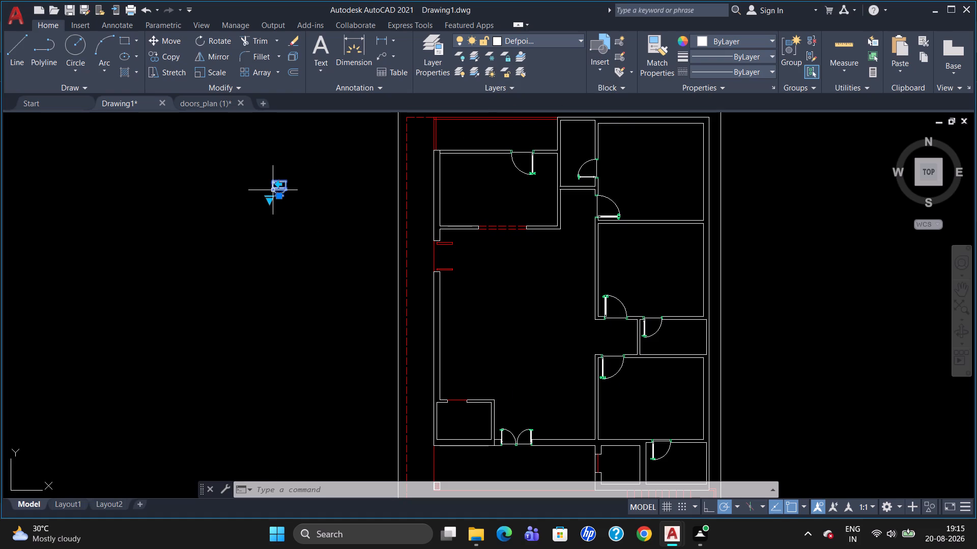
pyautogui.click(269, 199)
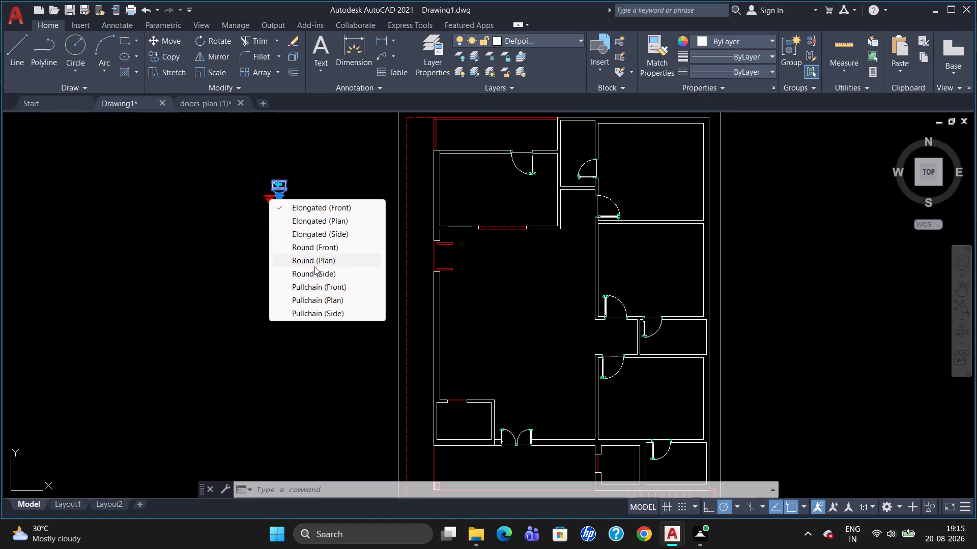
pyautogui.click(315, 259)
pyautogui.press('Escape')
# Copy the toilet block into the small upper toilet room, with its tank against the room's top wall.
pyautogui.click(276, 197)
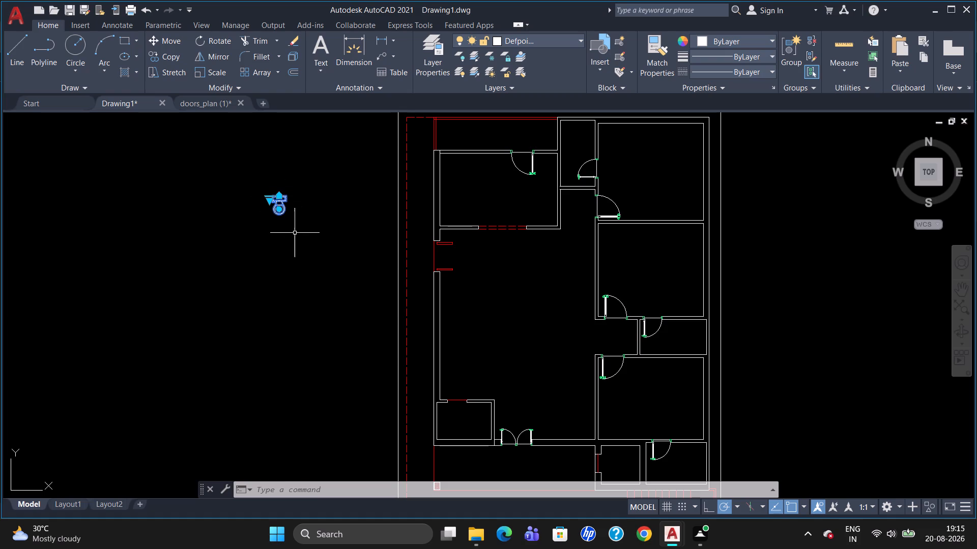
pyautogui.write('co')
pyautogui.press('Return')
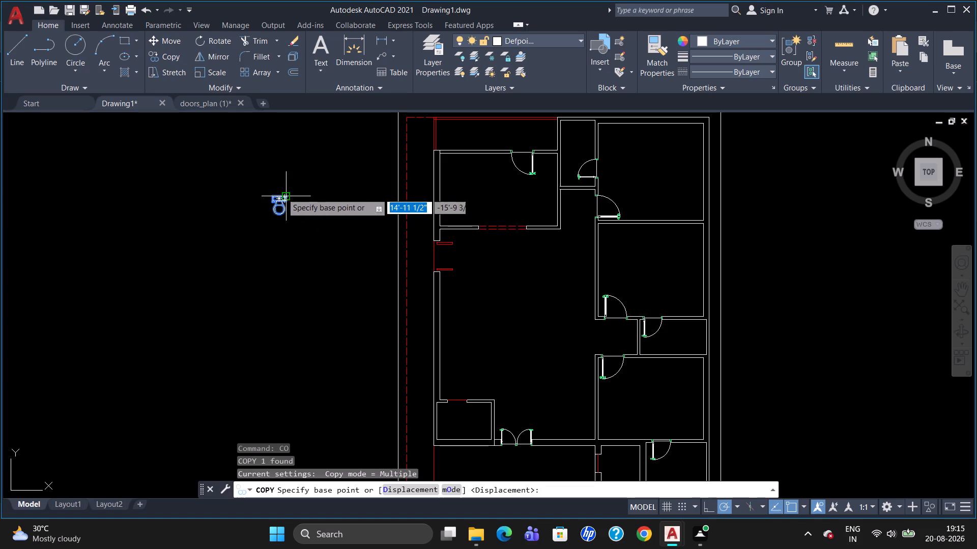
pyautogui.click(282, 193)
pyautogui.scroll(2, 577, 133)
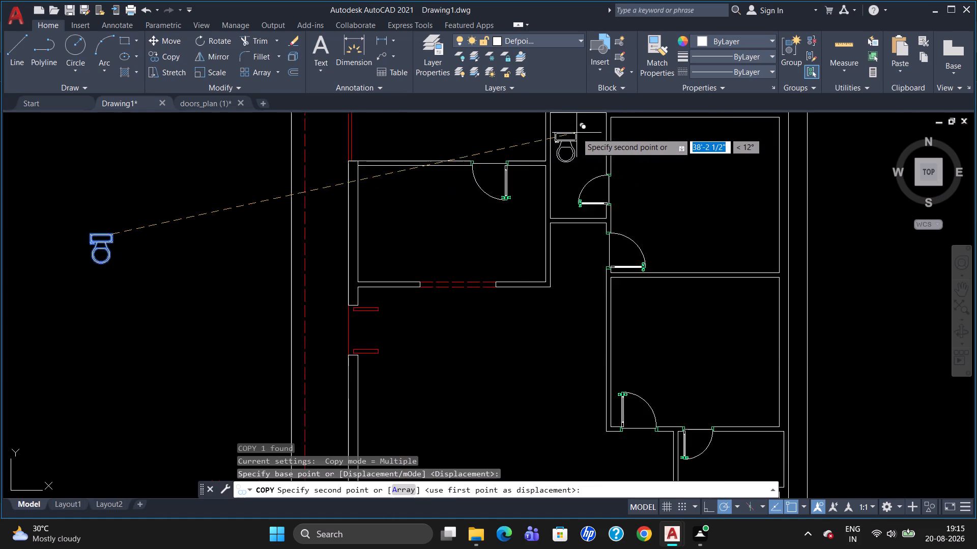
pyautogui.scroll(-2, 582, 137)
pyautogui.scroll(1, 587, 129)
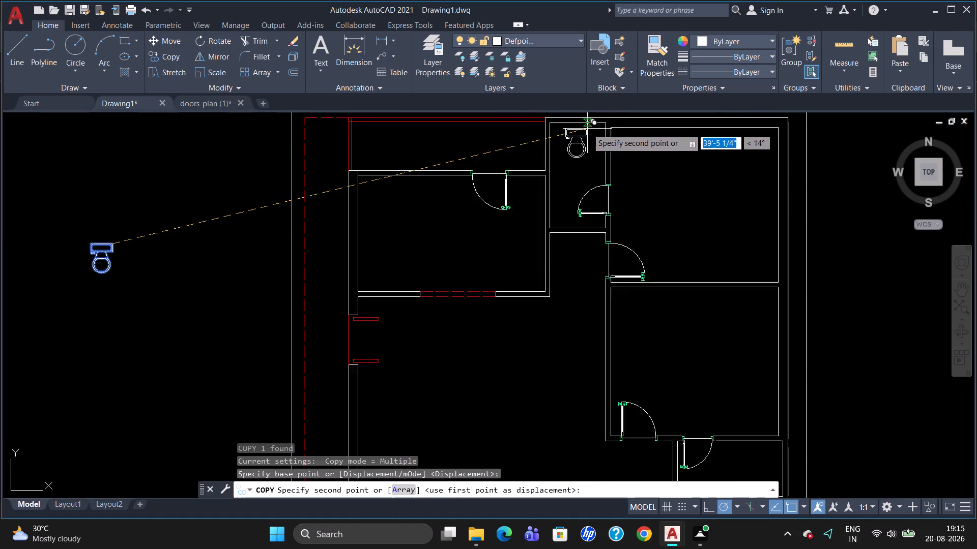
pyautogui.scroll(1, 587, 129)
pyautogui.click(589, 120)
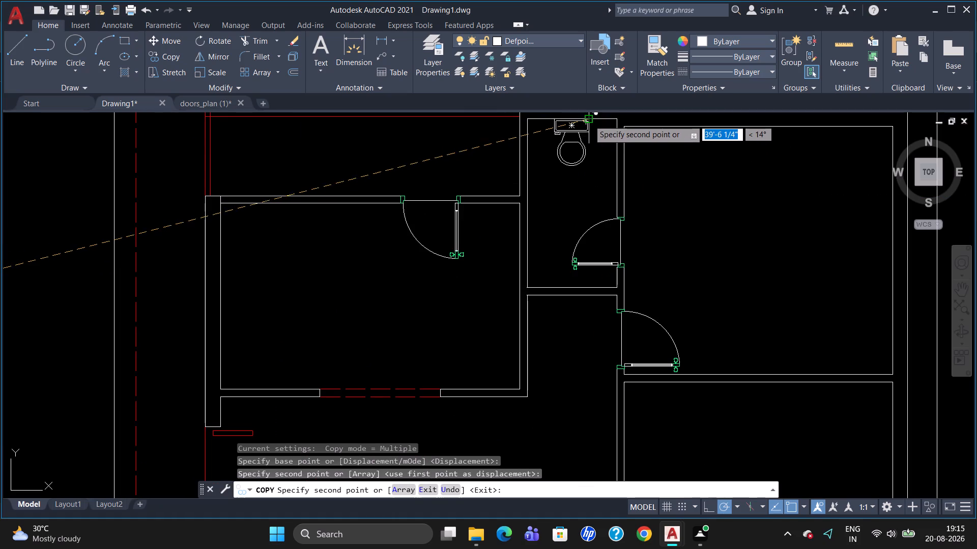
pyautogui.scroll(-3, 749, 387)
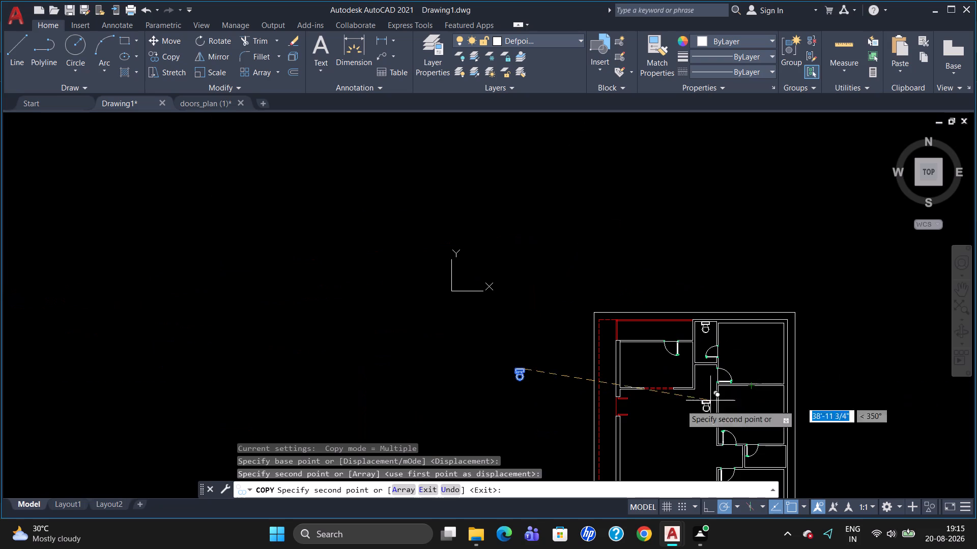
pyautogui.press('Escape')
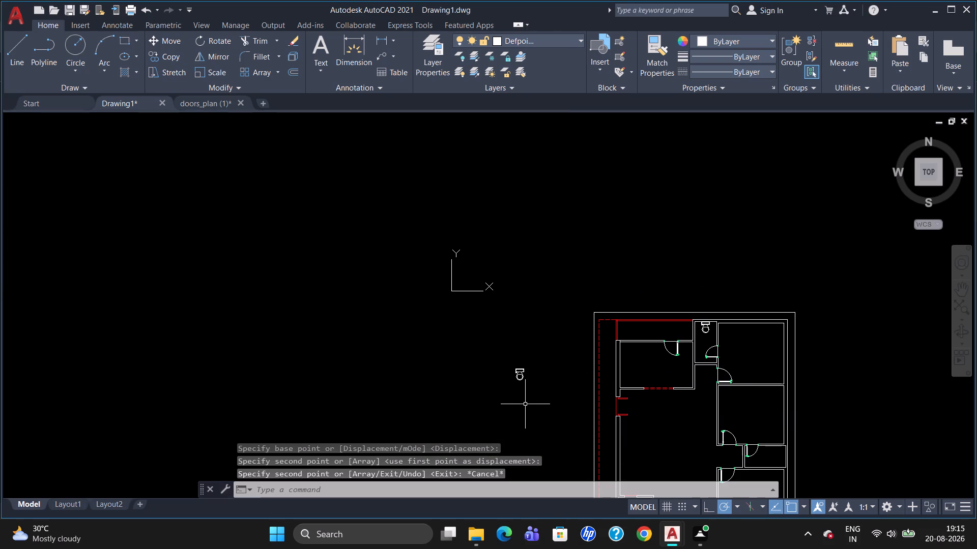
# Rotate the spare toilet block outside the plan by half a turn so its tank faces down.
pyautogui.press('e')
pyautogui.press('BackSpace')
pyautogui.write('ro')
pyautogui.press('Return')
pyautogui.click(515, 371)
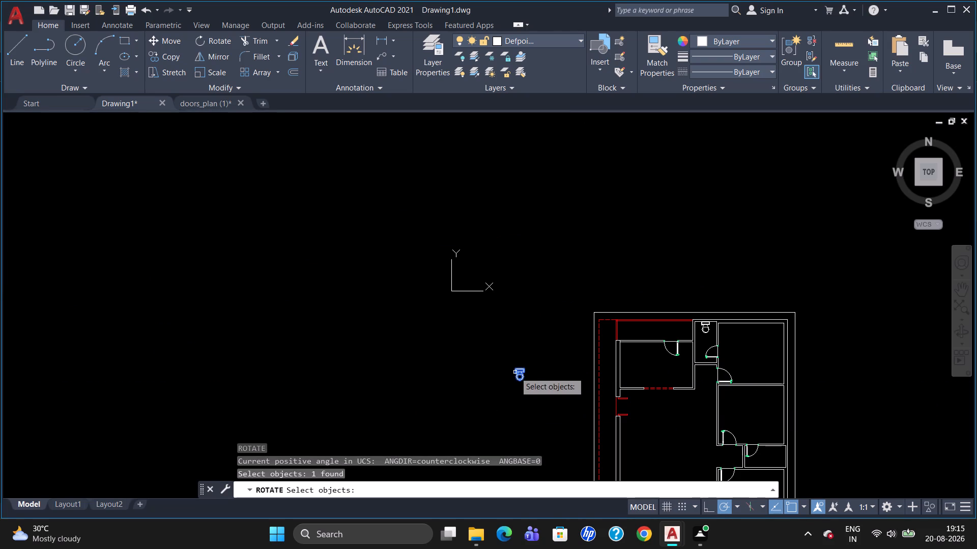
pyautogui.press('Return')
pyautogui.click(519, 370)
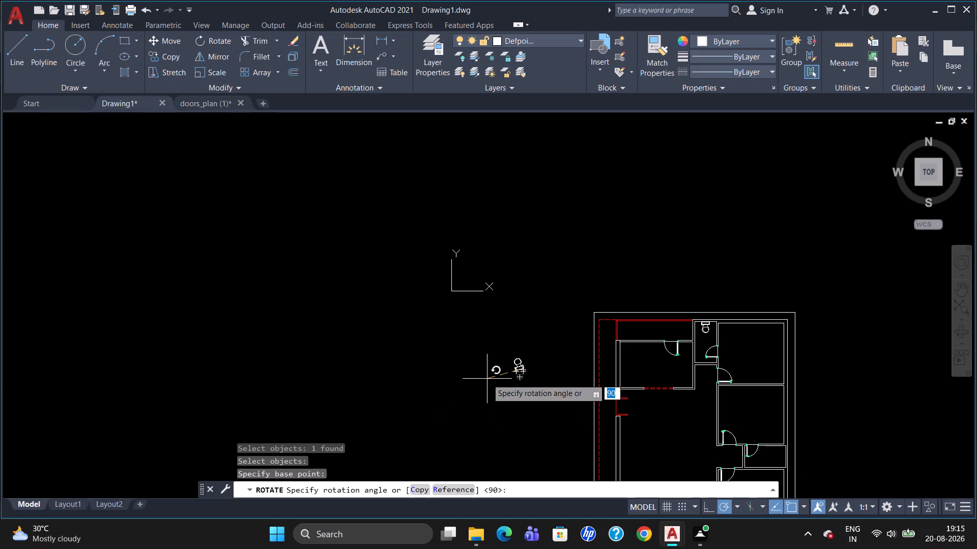
pyautogui.click(487, 375)
# Copy the rotated toilet block into the middle toilet room, with its tank against the bottom wall.
pyautogui.scroll(2, 538, 374)
pyautogui.scroll(-3, 702, 327)
pyautogui.scroll(1, 768, 389)
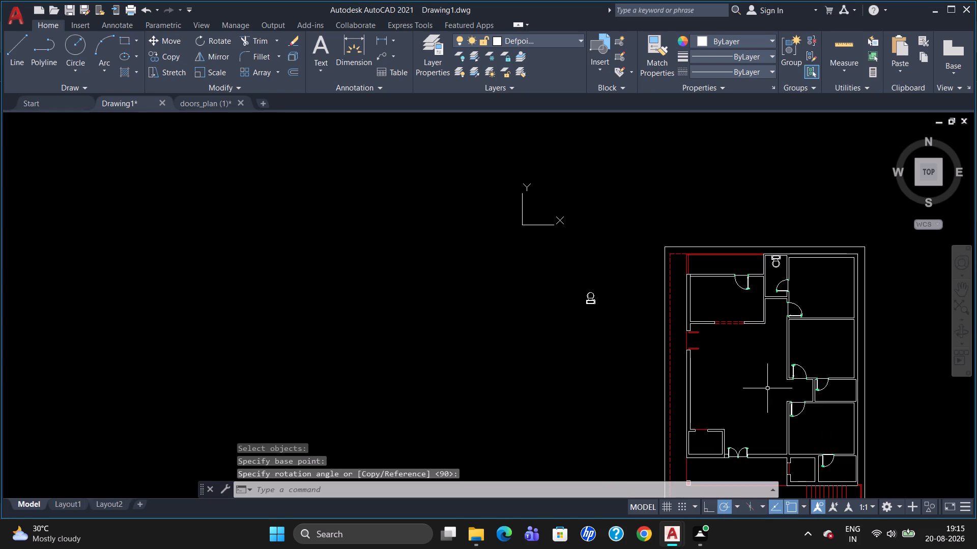
pyautogui.scroll(1, 829, 421)
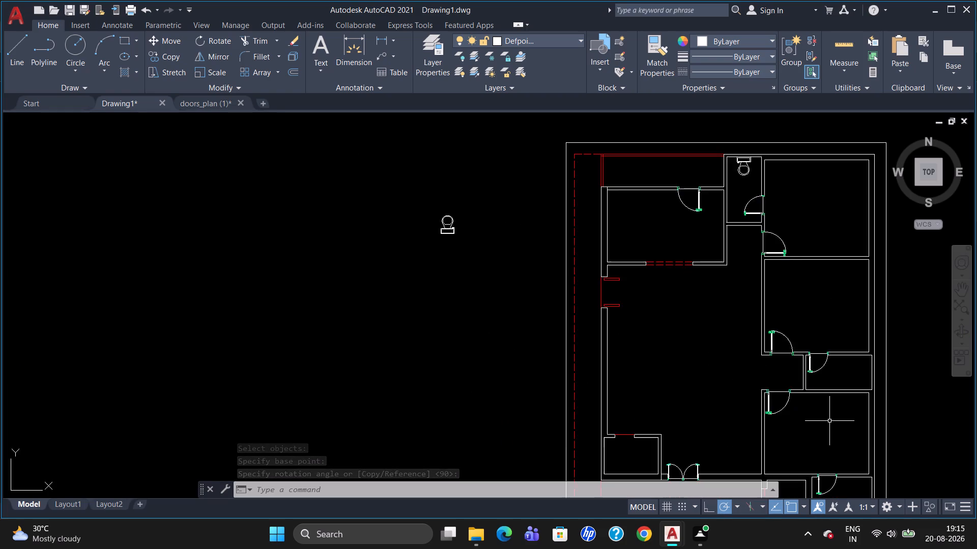
pyautogui.scroll(1, 829, 421)
pyautogui.scroll(-2, 801, 406)
pyautogui.scroll(1, 840, 445)
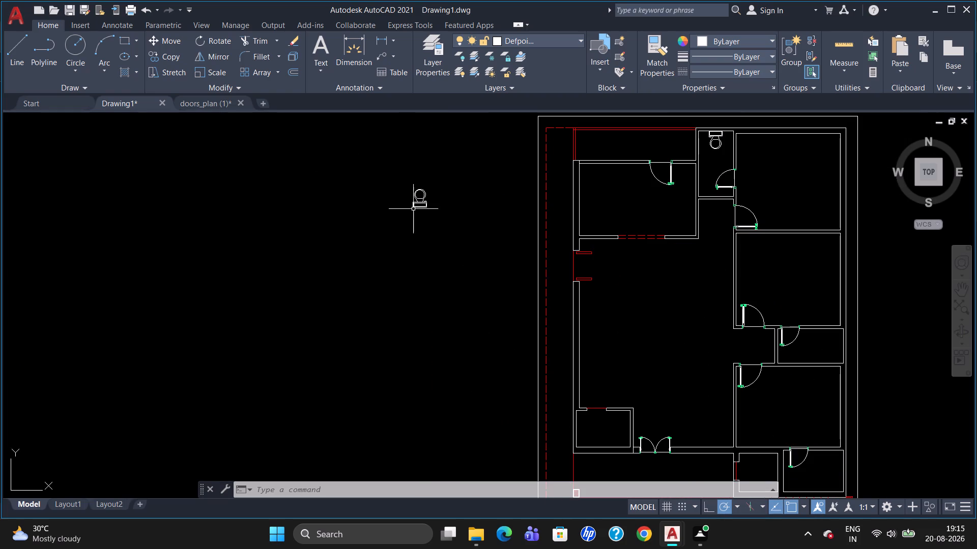
pyautogui.click(414, 202)
pyautogui.write('co')
pyautogui.press('Return')
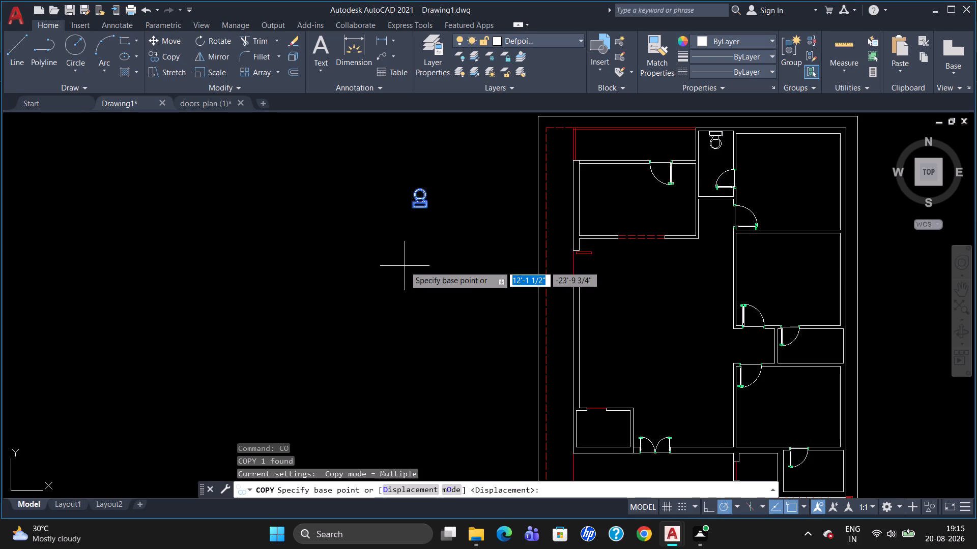
pyautogui.click(424, 208)
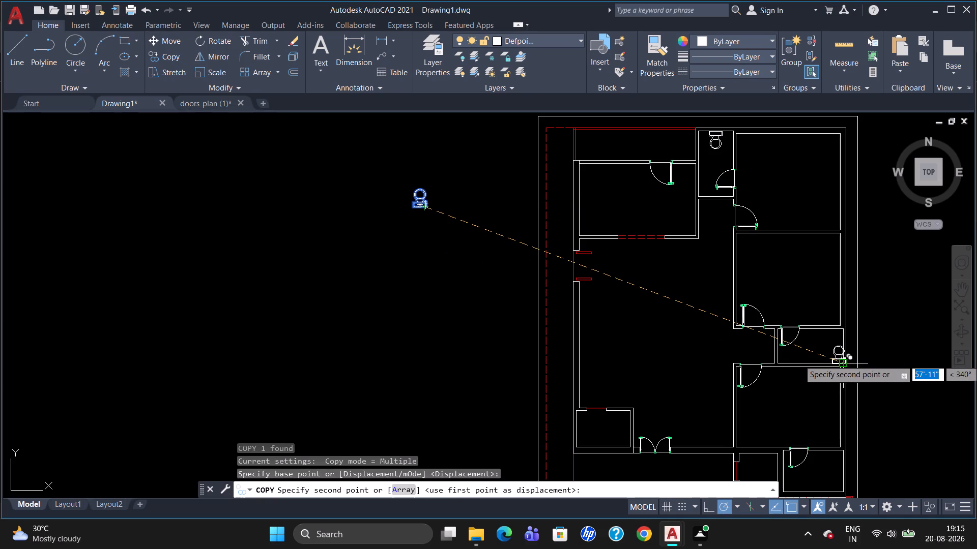
pyautogui.scroll(3, 827, 358)
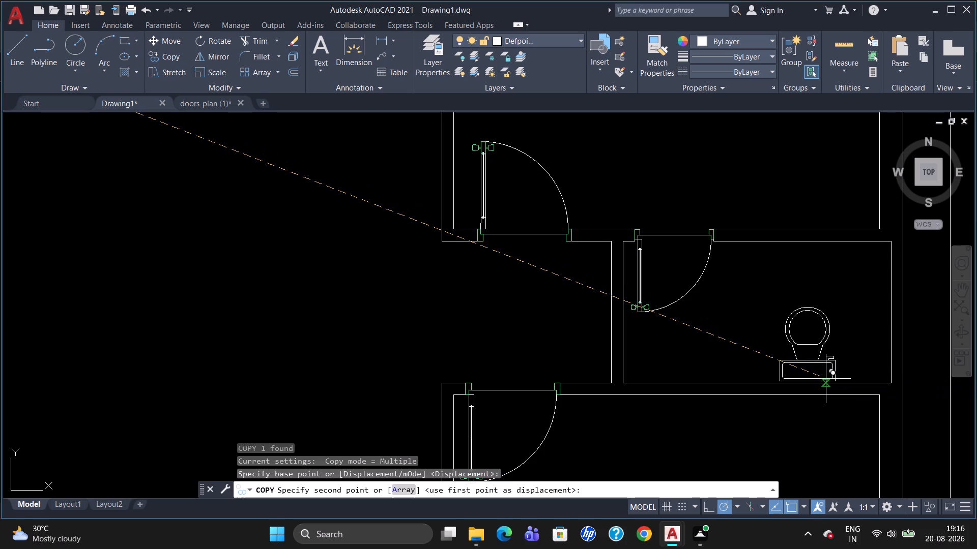
pyautogui.scroll(2, 826, 381)
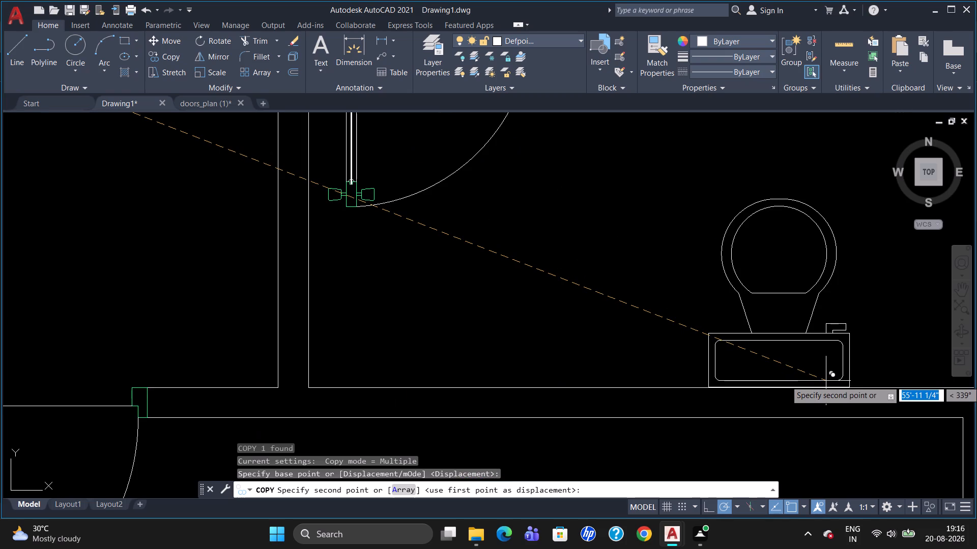
pyautogui.click(826, 381)
# Place another copy of the rotated toilet at the bottom wall of the lower toilet room above the stairs.
pyautogui.scroll(-4, 827, 376)
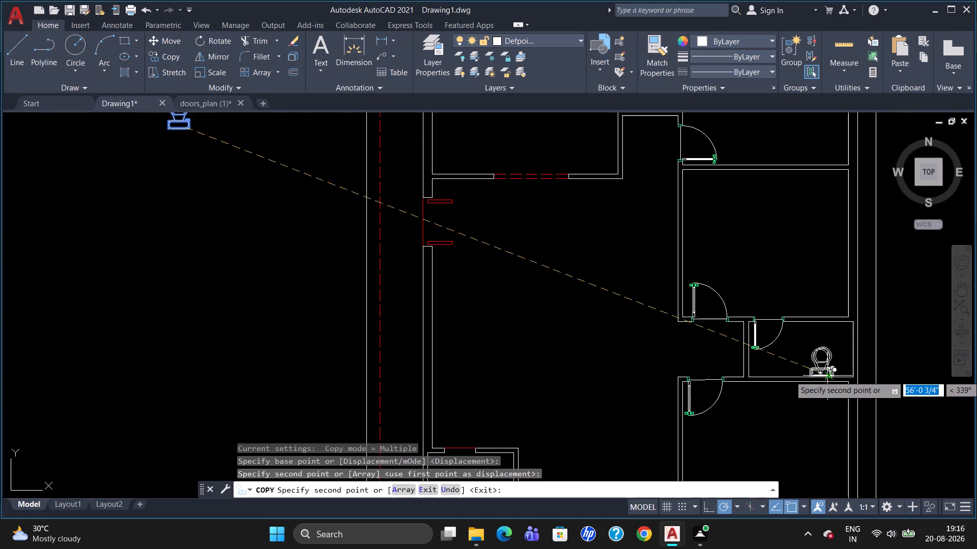
pyautogui.scroll(-4, 779, 388)
pyautogui.scroll(3, 782, 439)
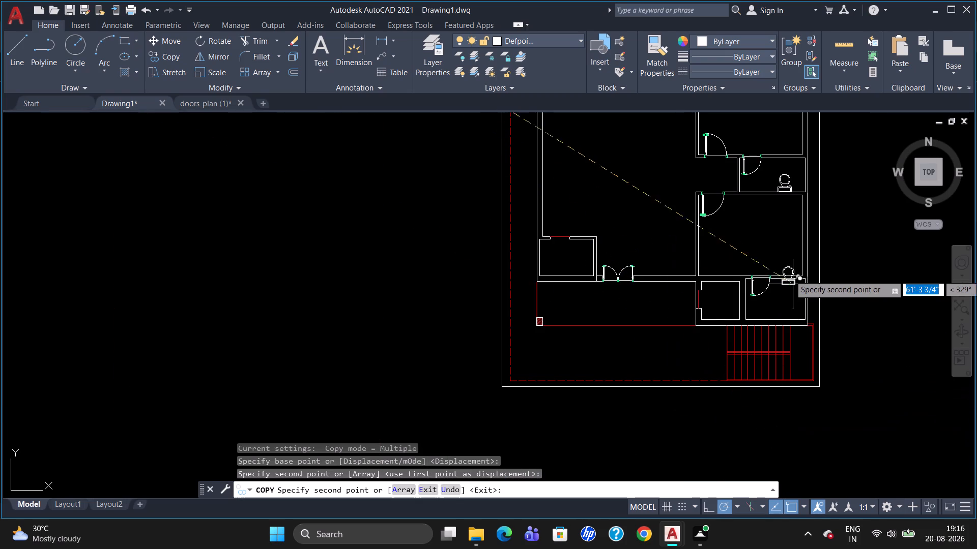
pyautogui.scroll(1, 791, 275)
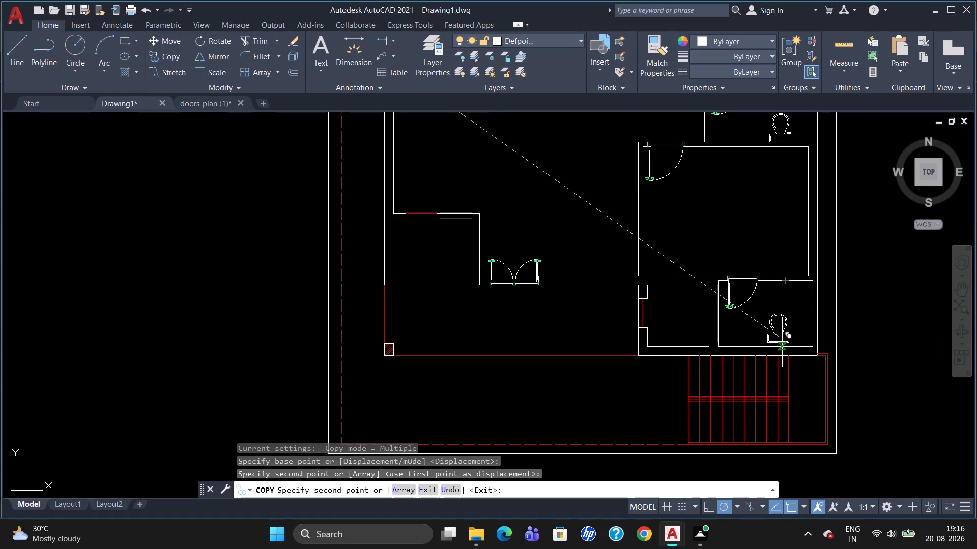
pyautogui.scroll(2, 782, 344)
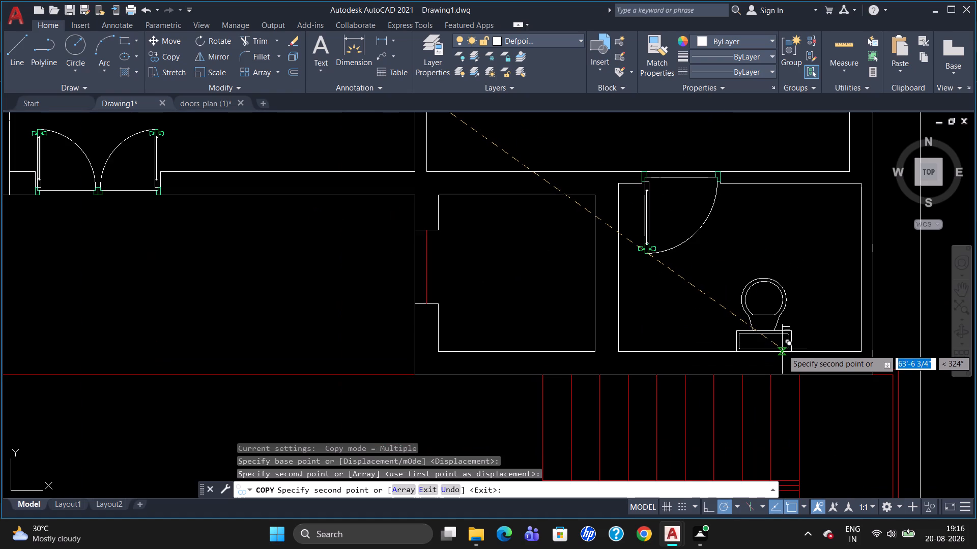
pyautogui.click(783, 349)
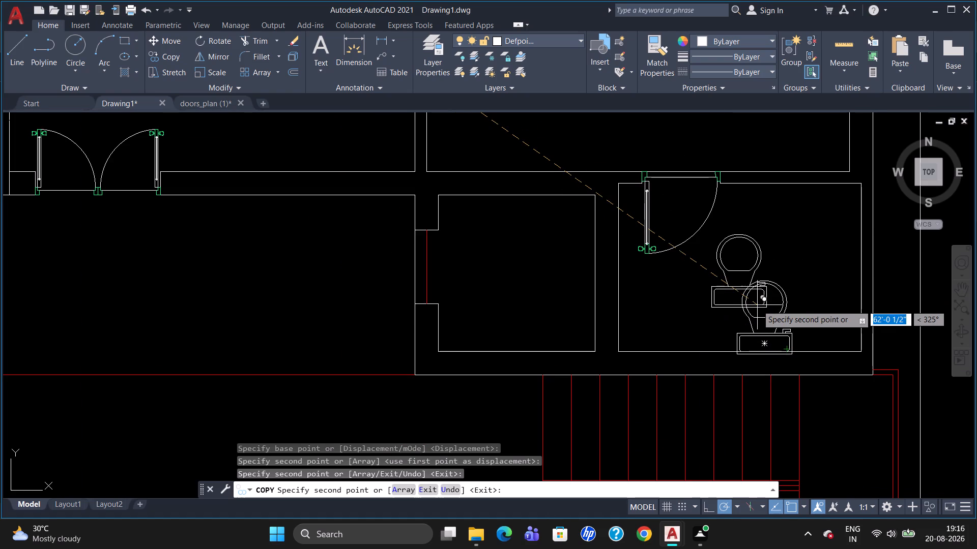
pyautogui.press('Escape')
# Move the toilet in the lower toilet room so its tank's back edge sits exactly on the bottom wall's inner line.
pyautogui.click(780, 335)
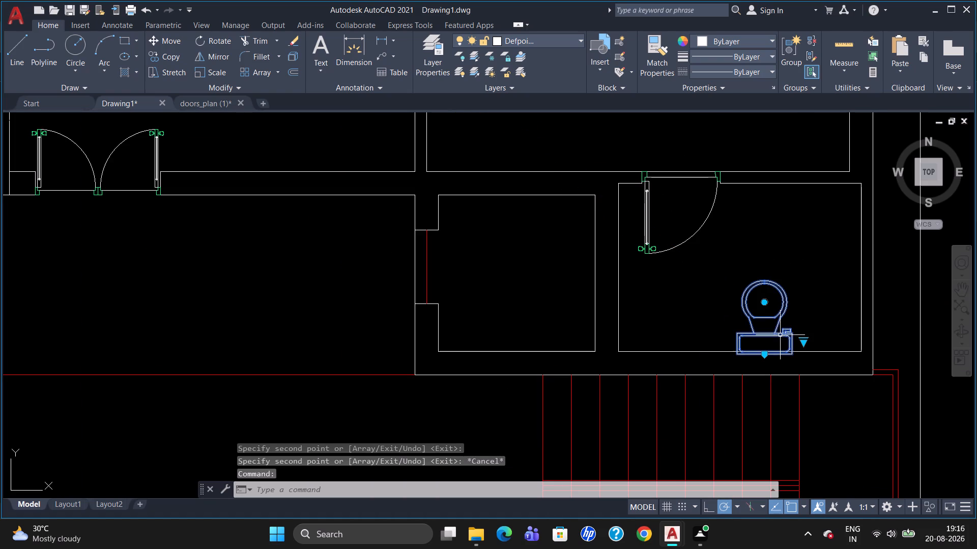
pyautogui.press('m')
pyautogui.press('Return')
pyautogui.click(792, 355)
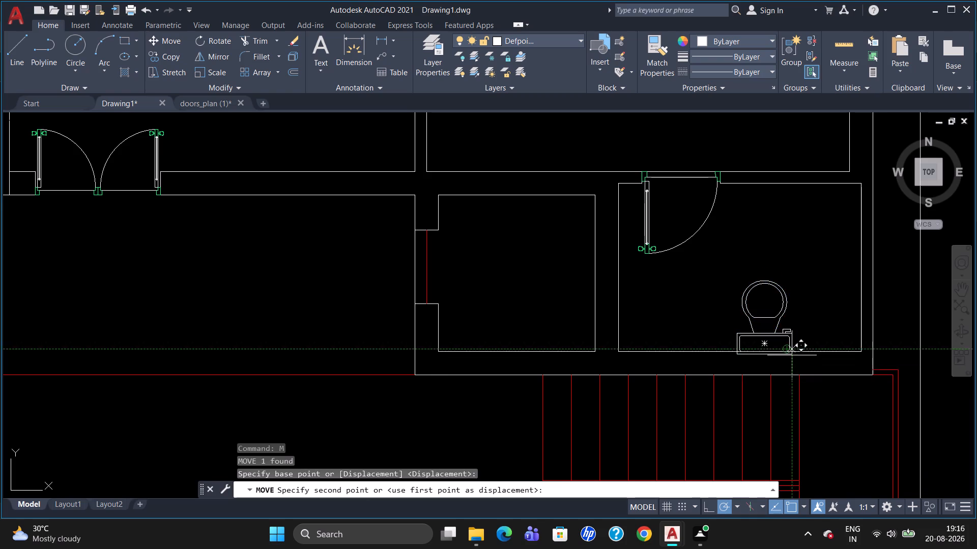
pyautogui.scroll(2, 792, 347)
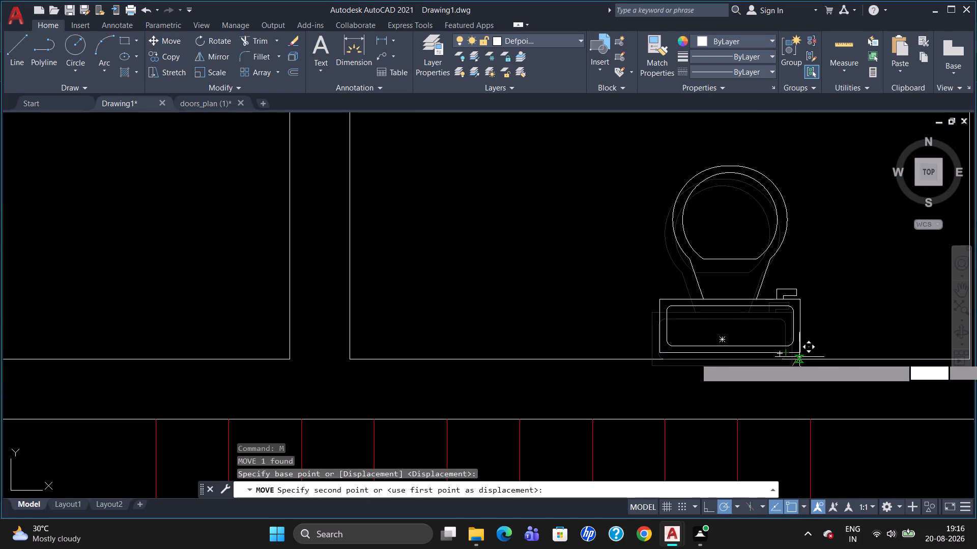
pyautogui.click(800, 359)
pyautogui.press('Escape')
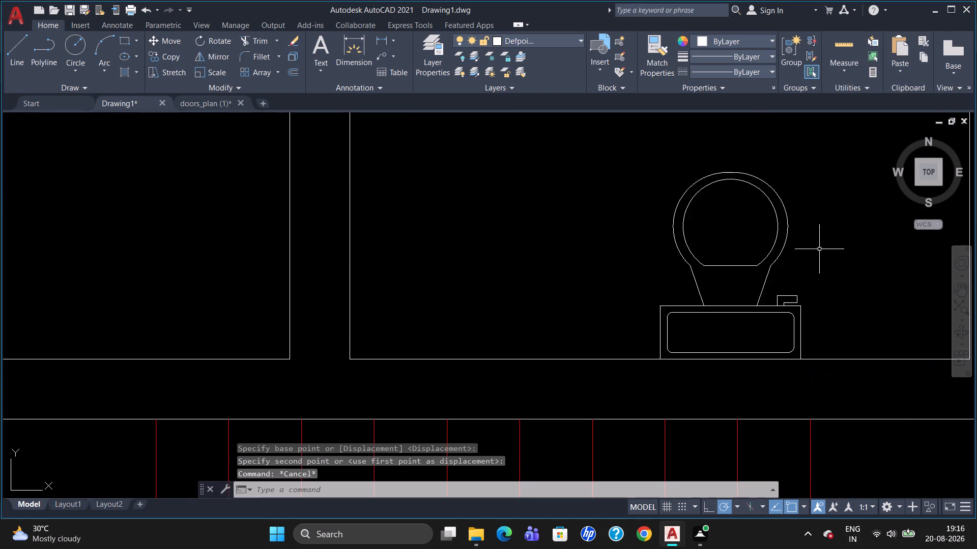
# Delete the spare toilet block outside the floor plan.
pyautogui.scroll(-3, 819, 246)
pyautogui.scroll(-3, 801, 168)
pyautogui.scroll(3, 792, 118)
pyautogui.scroll(-3, 801, 220)
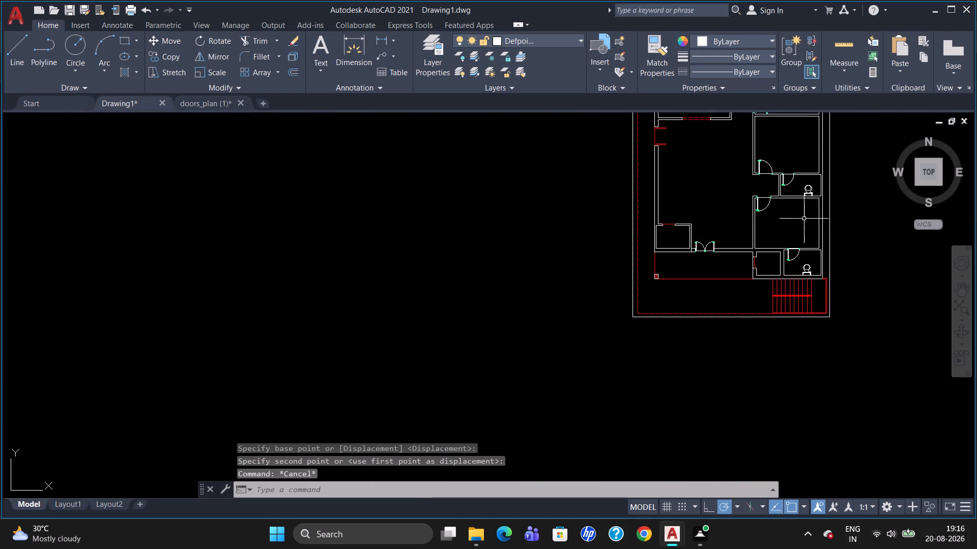
pyautogui.scroll(3, 809, 138)
pyautogui.scroll(-3, 789, 285)
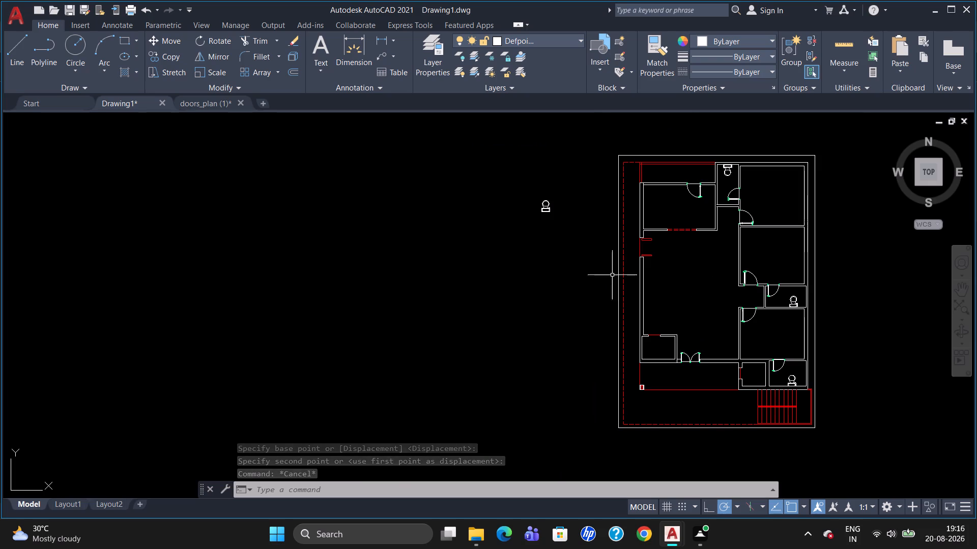
pyautogui.moveTo(574, 227); pyautogui.dragTo(495, 203)
pyautogui.press('Delete')
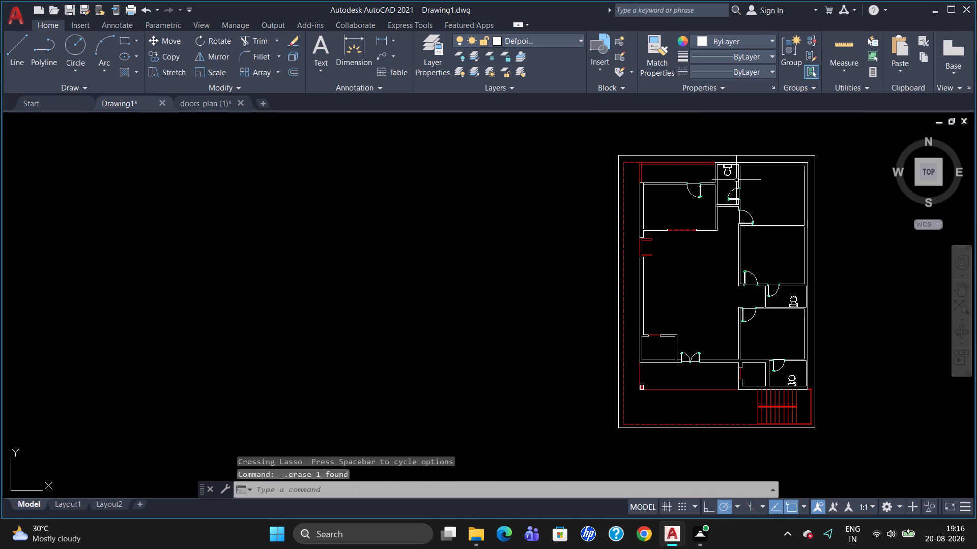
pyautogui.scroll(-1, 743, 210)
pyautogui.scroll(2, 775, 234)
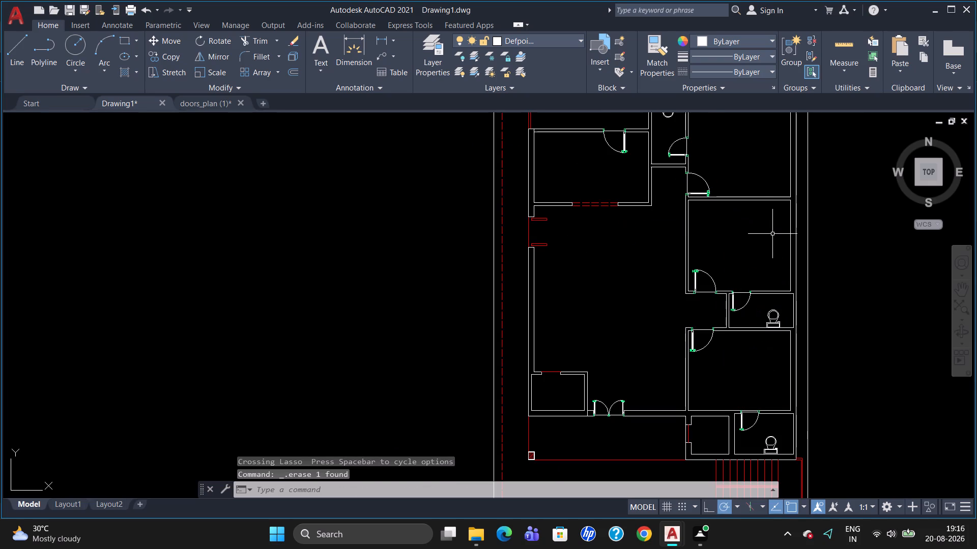
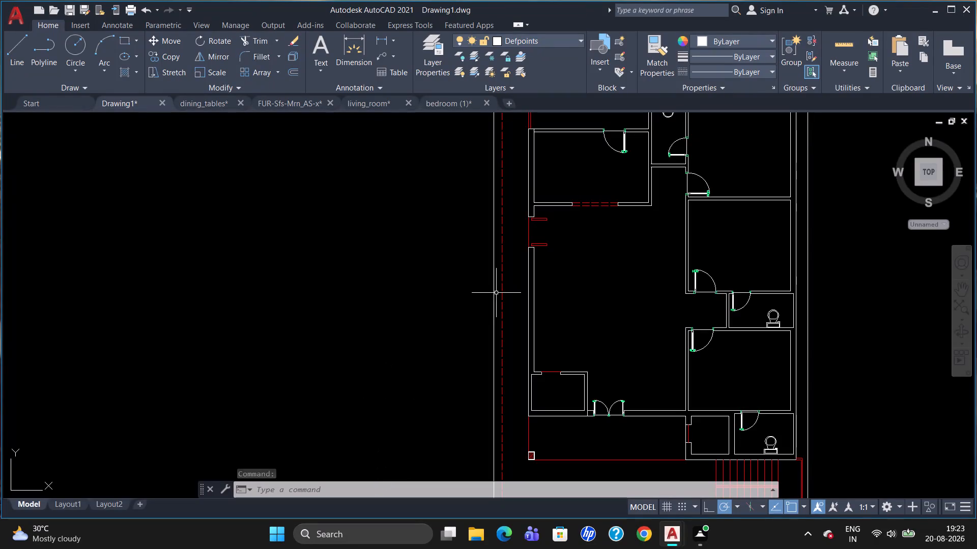
# Group the first double-bed plan, with its two bedside tables and patterned rug, in the bedroom (1) drawing.
pyautogui.scroll(-1, 540, 285)
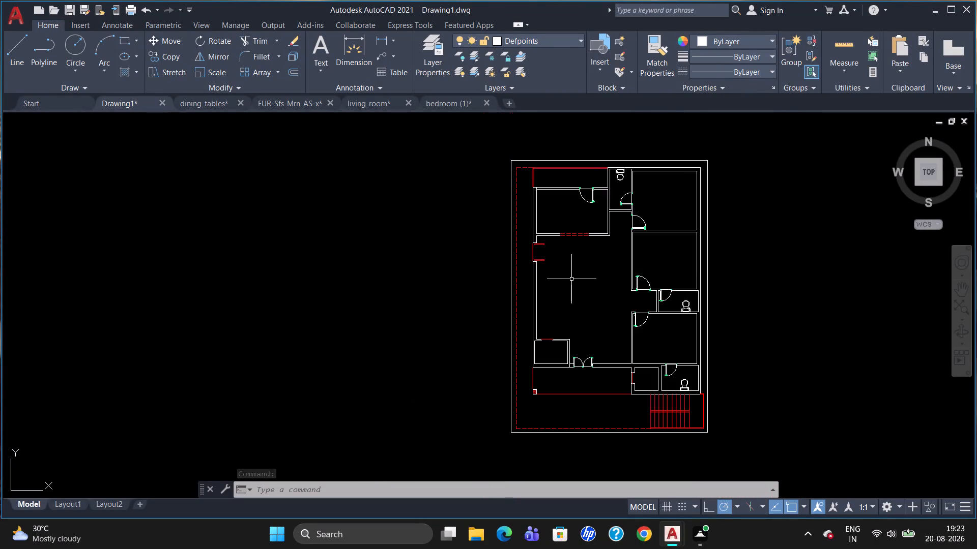
pyautogui.scroll(1, 570, 279)
pyautogui.click(445, 109)
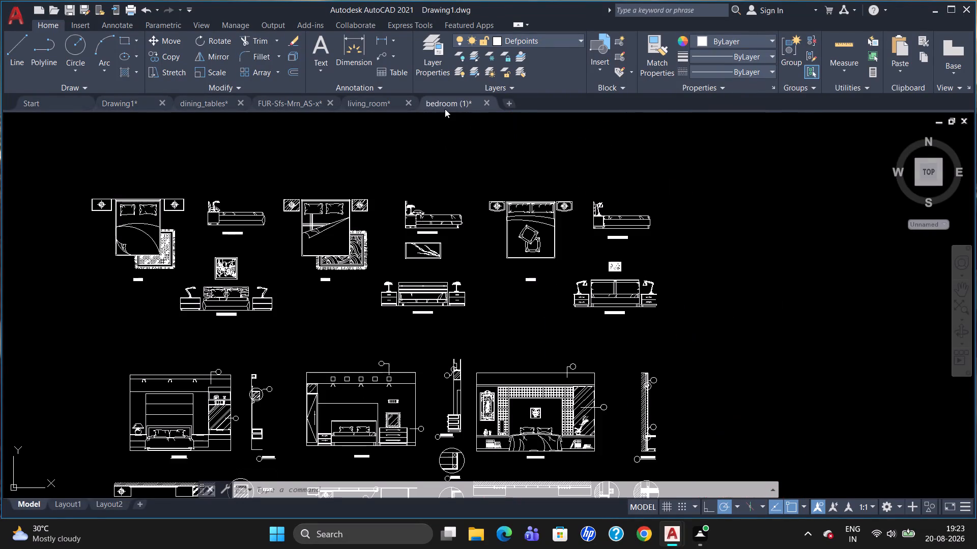
pyautogui.moveTo(192, 266); pyautogui.dragTo(163, 178)
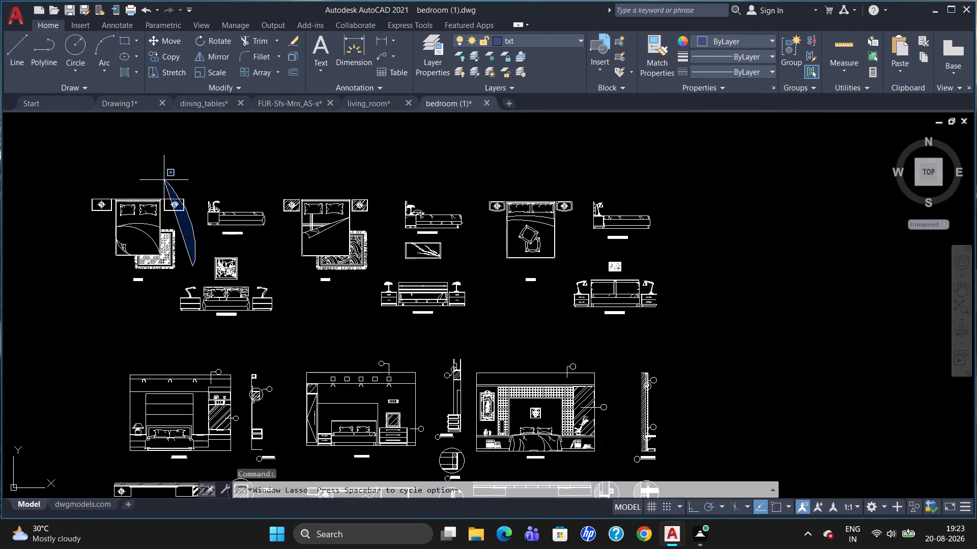
pyautogui.moveTo(163, 178); pyautogui.dragTo(140, 274)
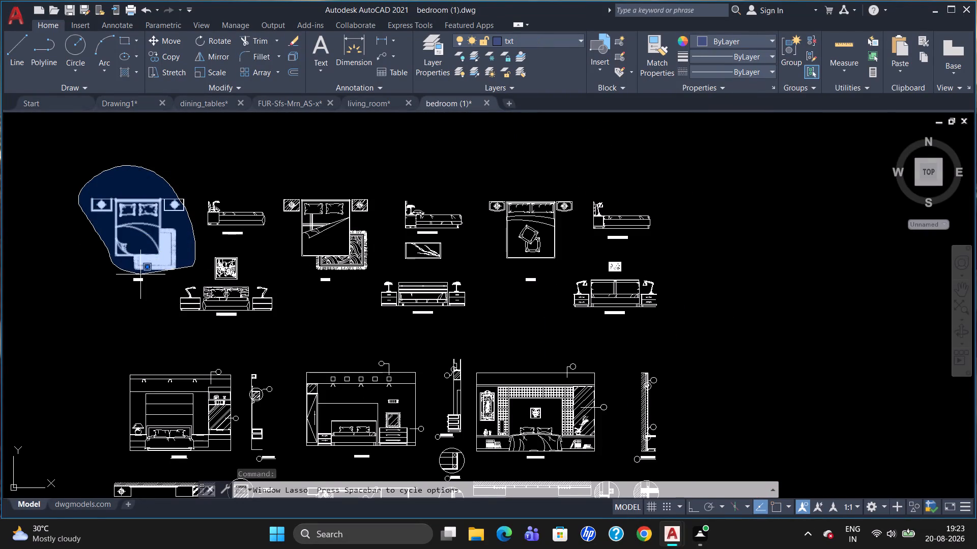
pyautogui.moveTo(140, 274); pyautogui.dragTo(141, 274)
pyautogui.moveTo(188, 228); pyautogui.dragTo(69, 229)
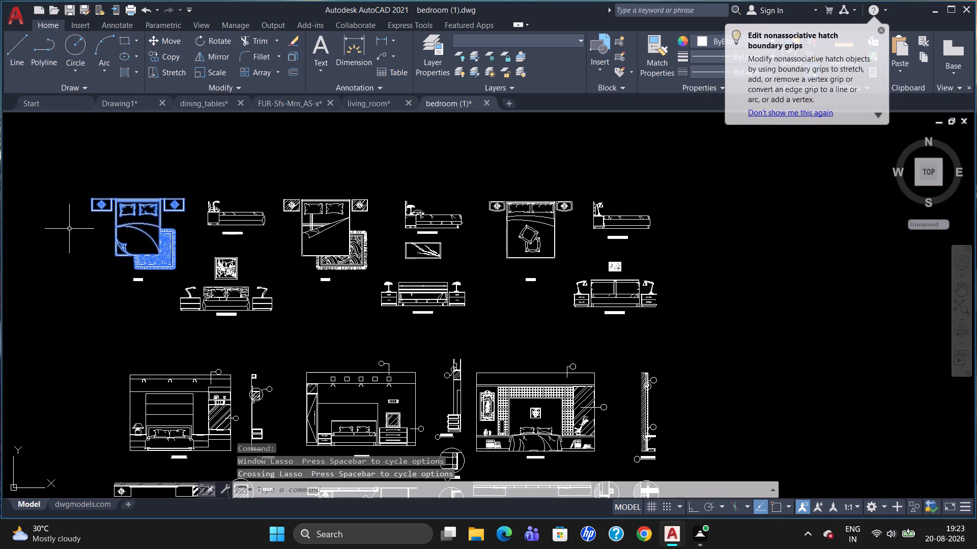
pyautogui.moveTo(193, 227); pyautogui.dragTo(101, 256)
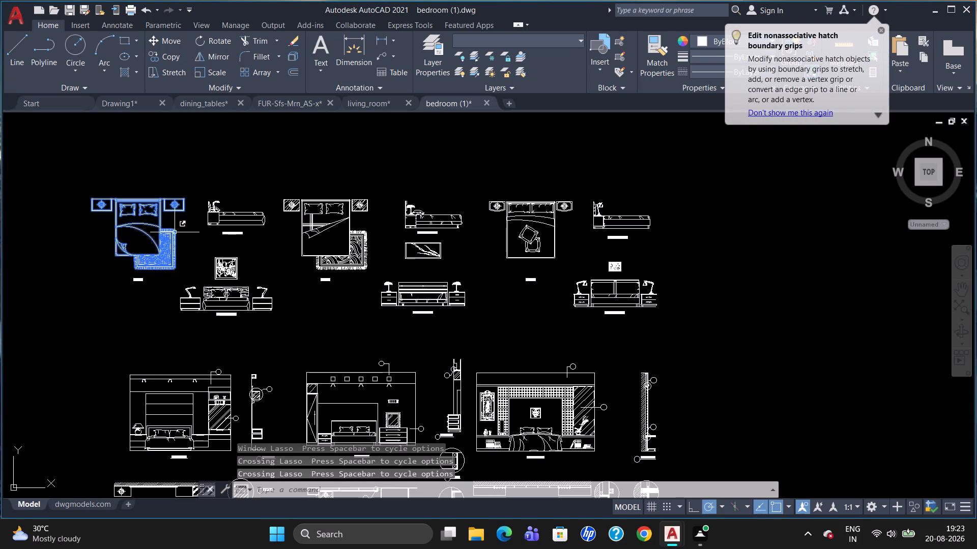
pyautogui.click(881, 28)
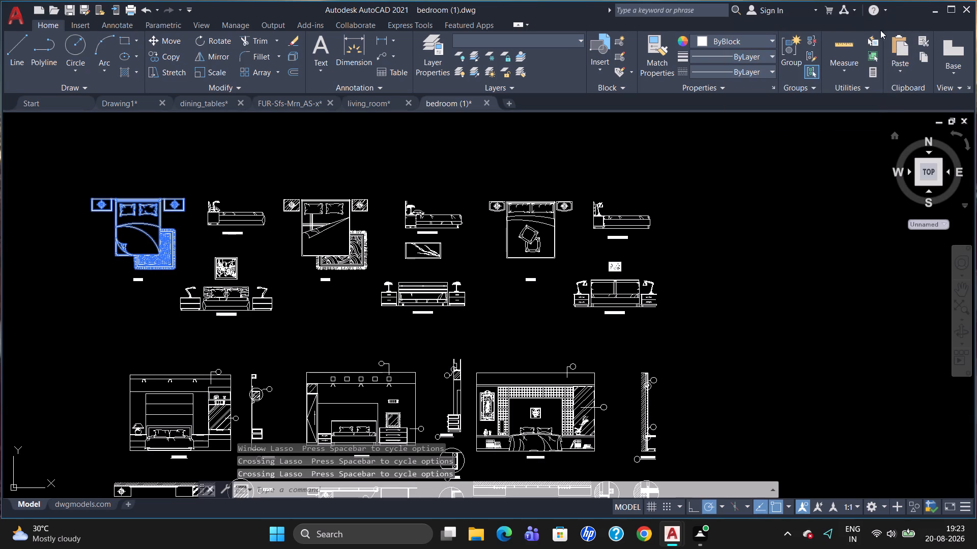
pyautogui.click(795, 65)
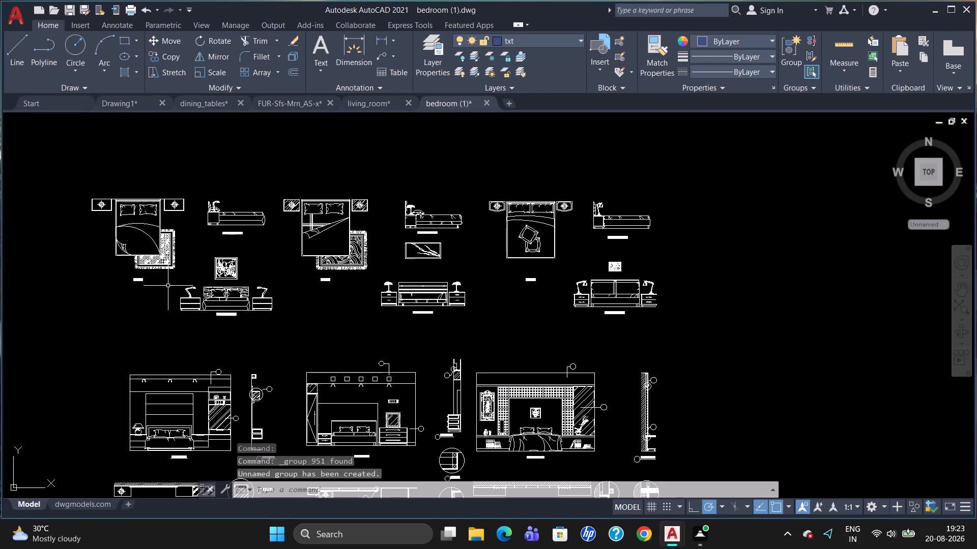
# Copy the grouped bed set from the bedroom (1) drawing and paste it into Drawing1, in the empty space west of the floor plan.
pyautogui.click(160, 265)
pyautogui.hotkey('ctrl', 'c')
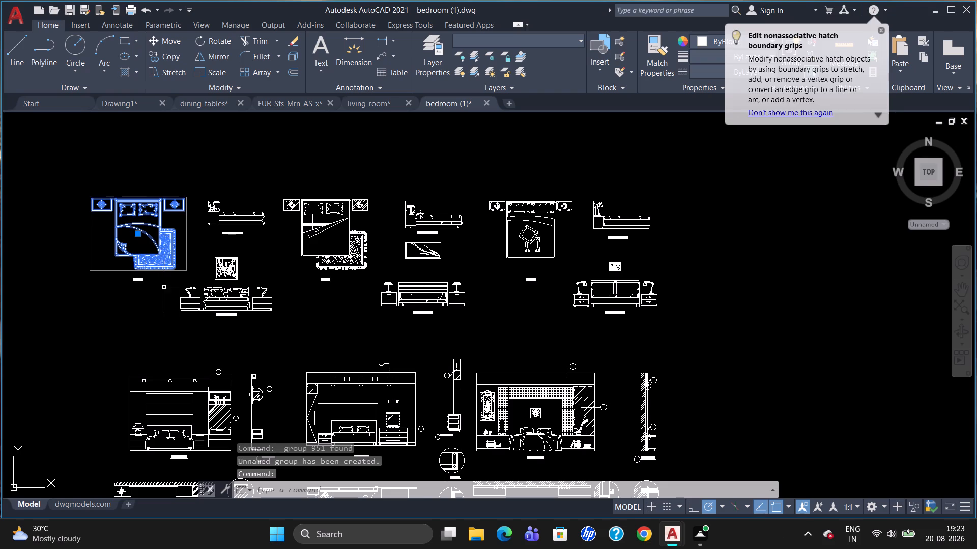
pyautogui.click(135, 106)
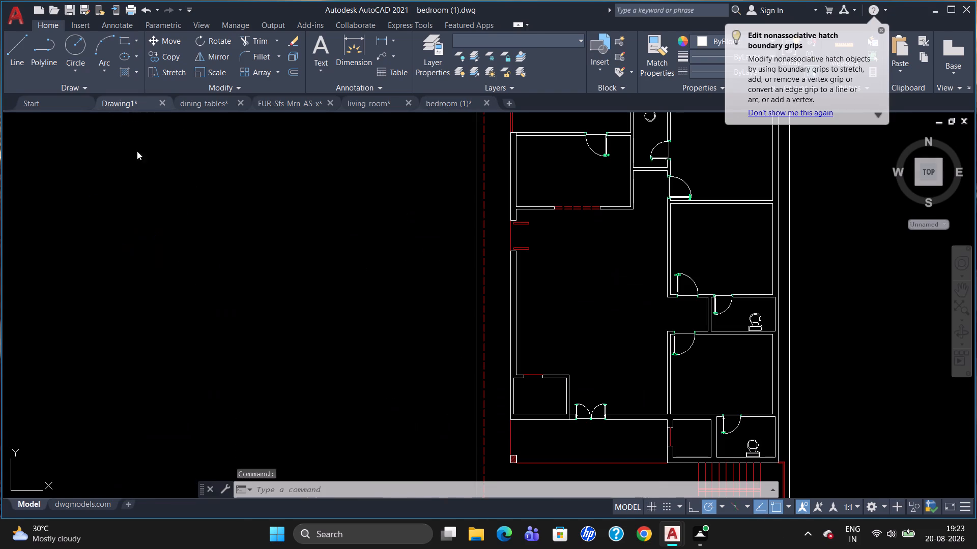
pyautogui.hotkey('ctrl', 'v')
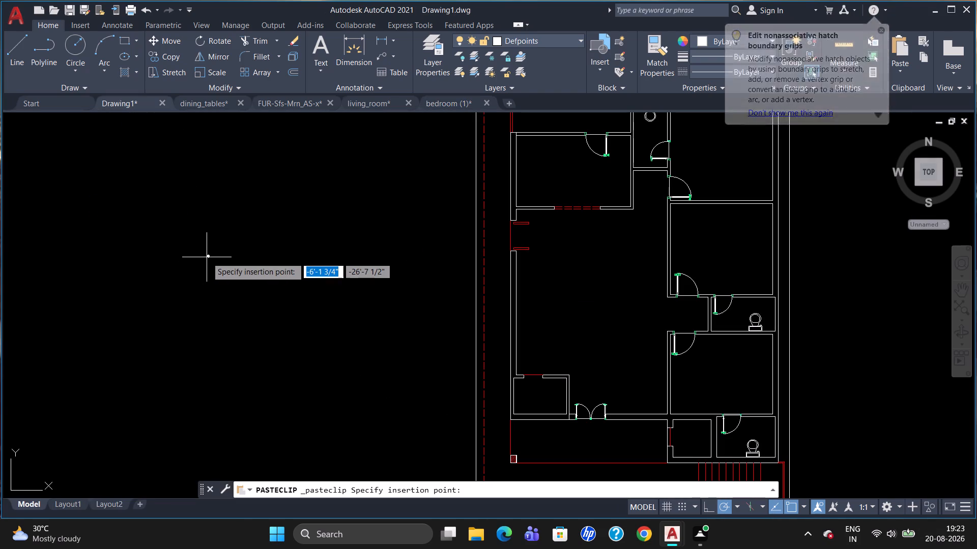
pyautogui.click(207, 257)
pyautogui.scroll(3, 228, 242)
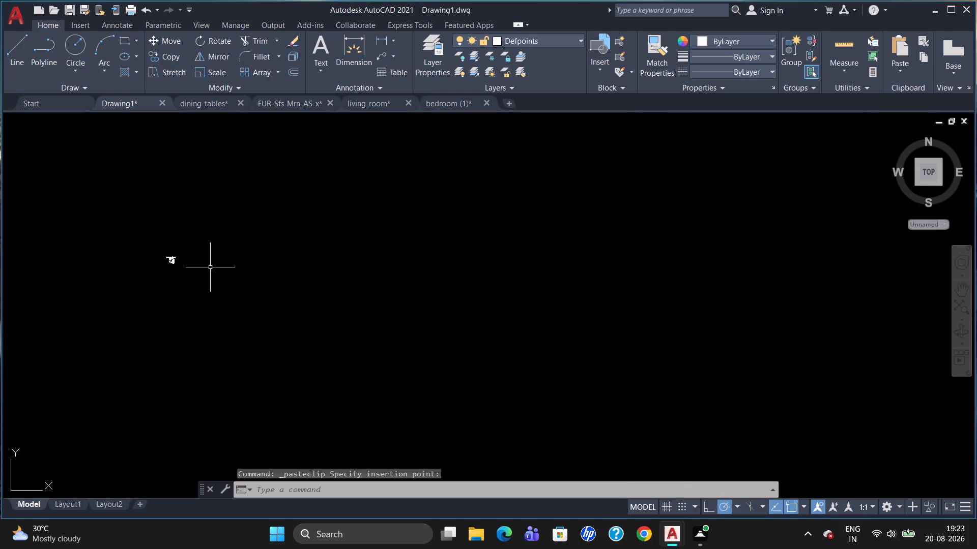
pyautogui.scroll(3, 190, 267)
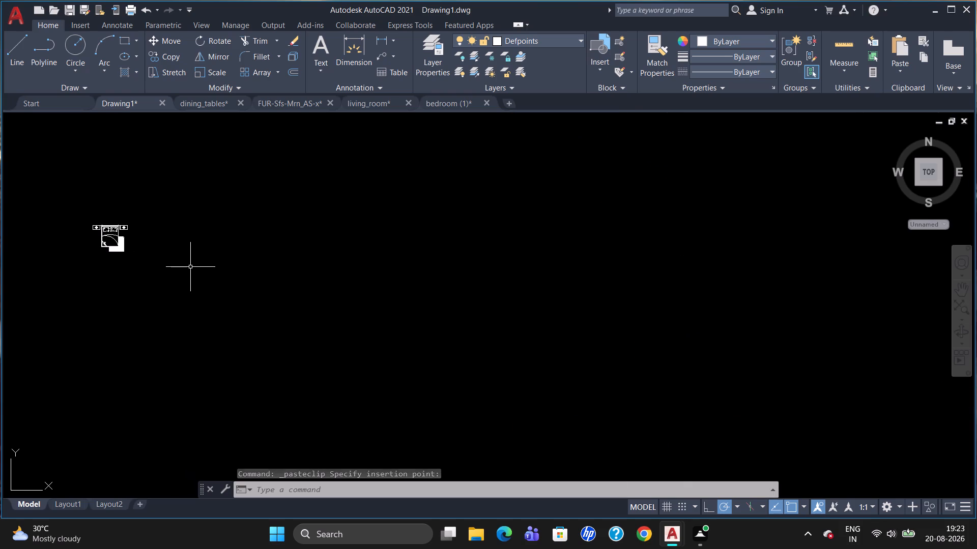
pyautogui.click(112, 239)
pyautogui.press('Escape')
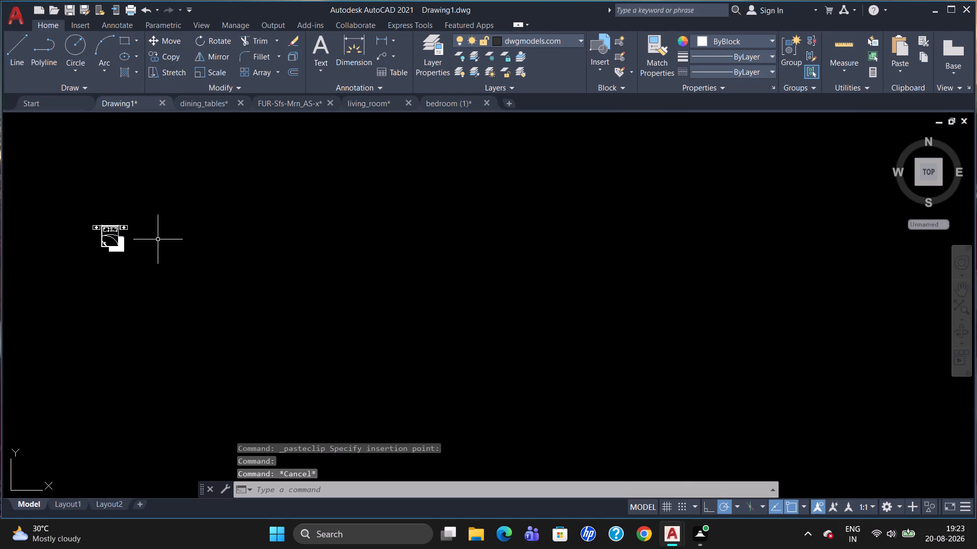
# Group all objects of the tiny pasted bed set beside the floor plan.
pyautogui.scroll(-6, 330, 308)
pyautogui.scroll(1, 590, 303)
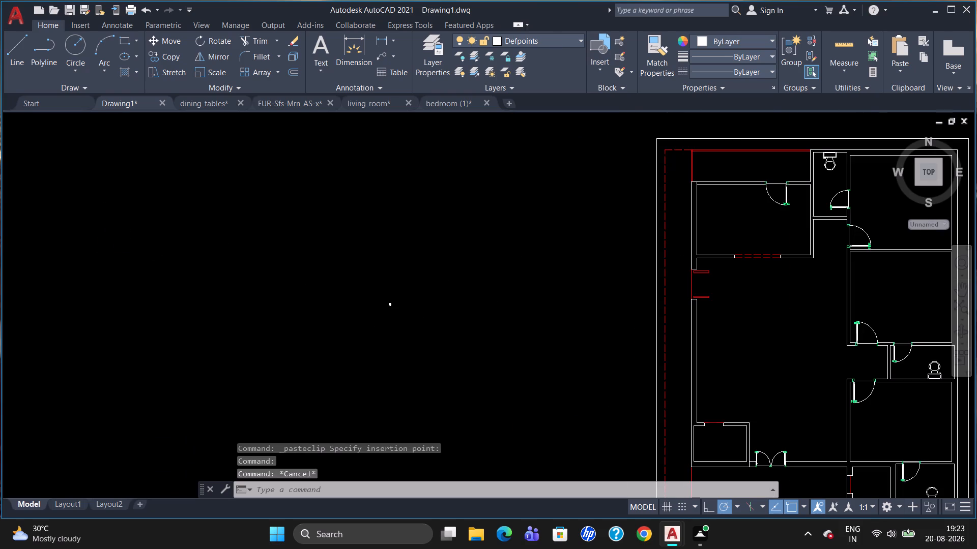
pyautogui.scroll(2, 590, 303)
pyautogui.scroll(-5, 590, 300)
pyautogui.scroll(3, 589, 350)
pyautogui.scroll(-2, 464, 253)
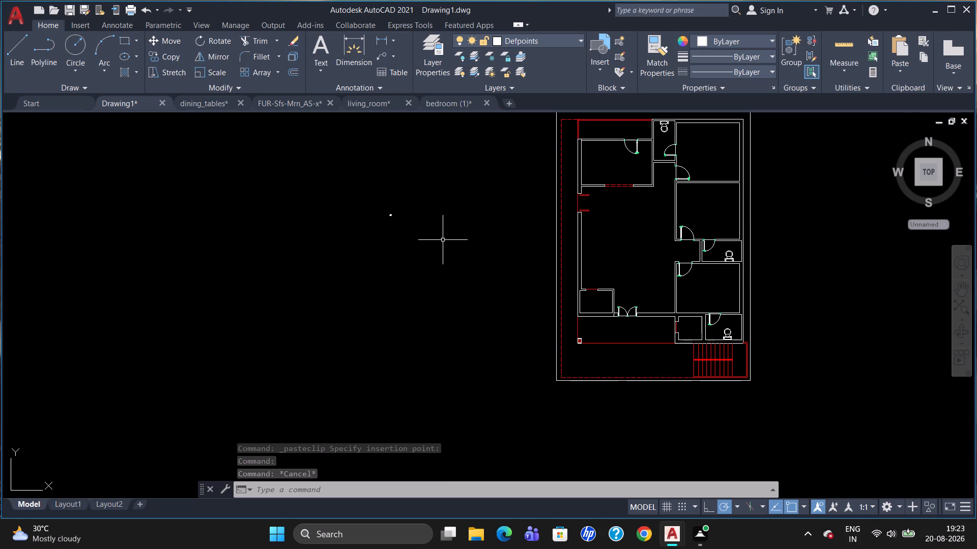
pyautogui.moveTo(440, 225); pyautogui.dragTo(344, 232)
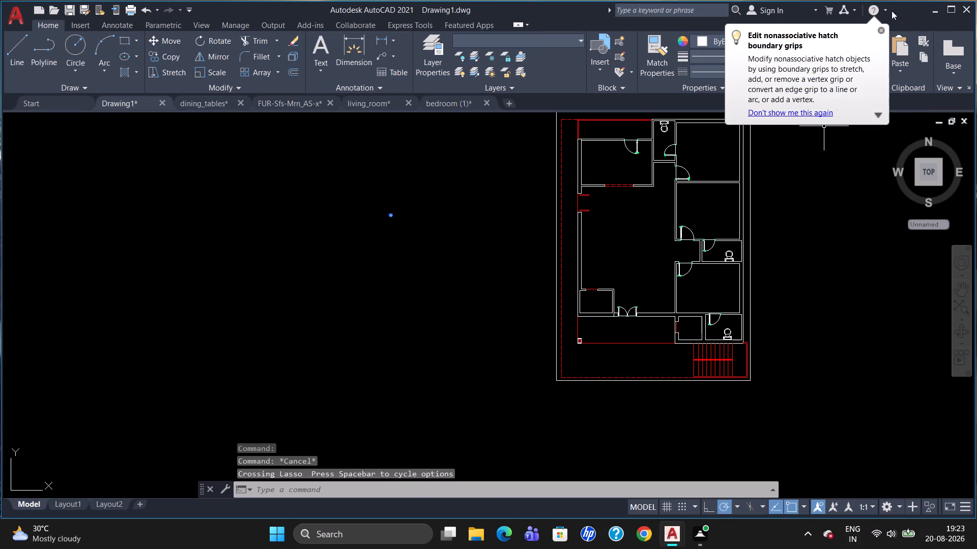
pyautogui.click(881, 29)
pyautogui.click(791, 57)
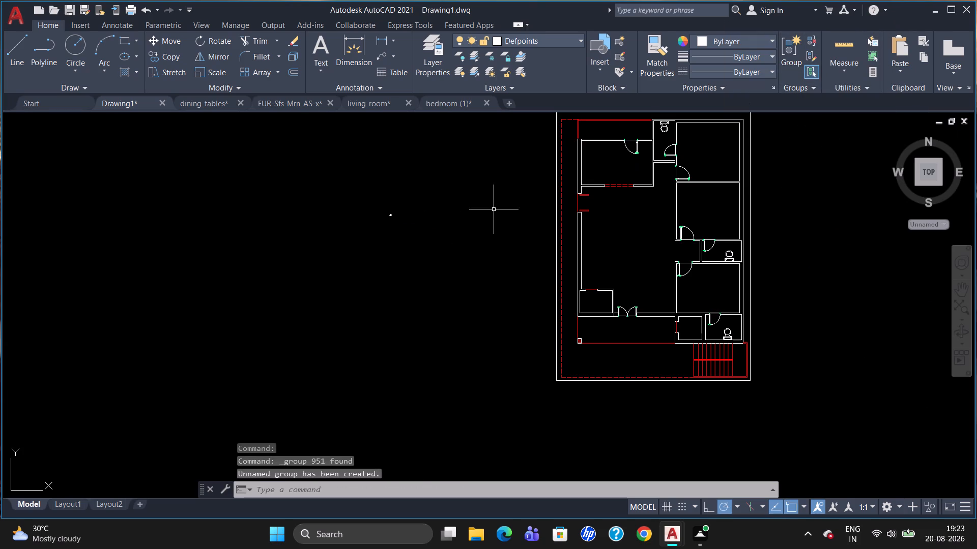
# Scale the pasted bed group up about a point on its rug by a factor of about 1'-6 1/4".
pyautogui.scroll(2, 393, 198)
pyautogui.scroll(2, 381, 257)
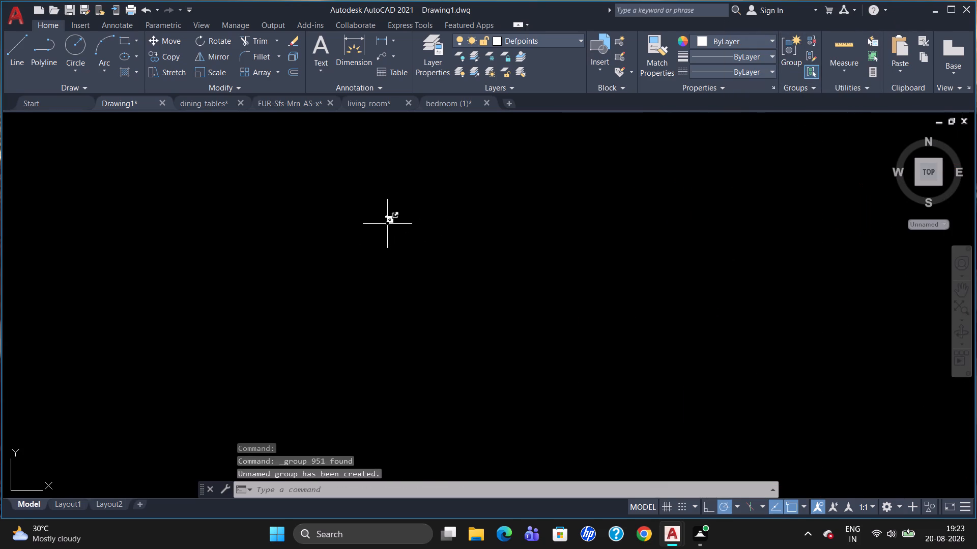
pyautogui.write('sc')
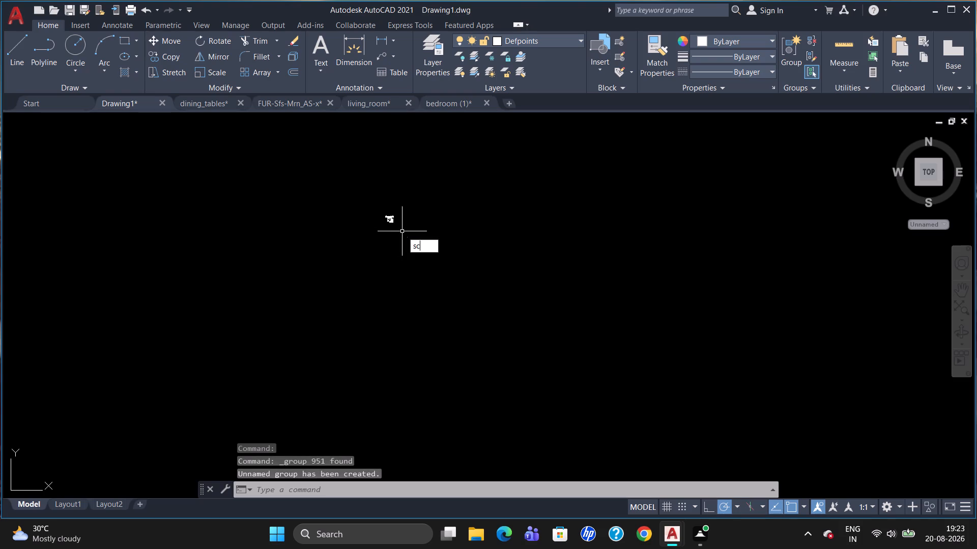
pyautogui.press('Return')
pyautogui.click(394, 223)
pyautogui.press('Return')
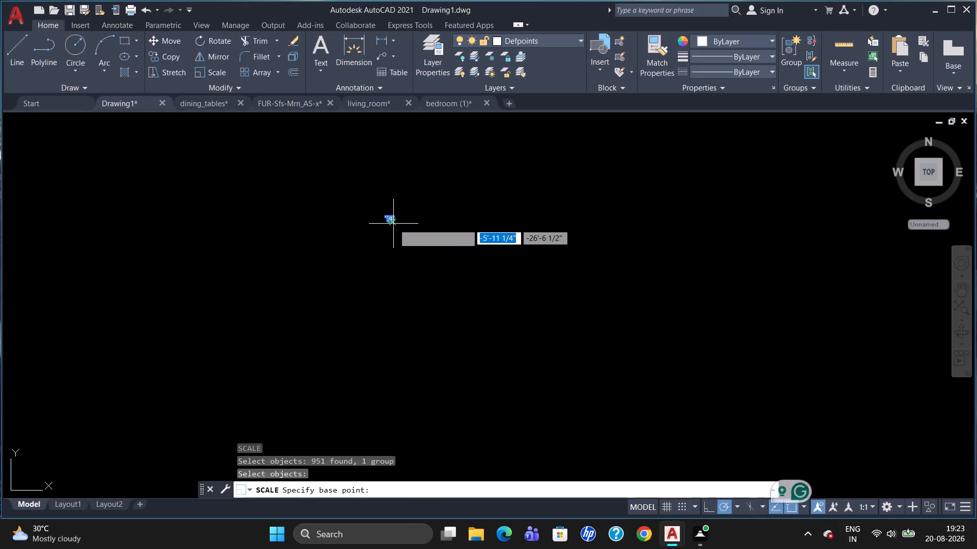
pyautogui.click(393, 224)
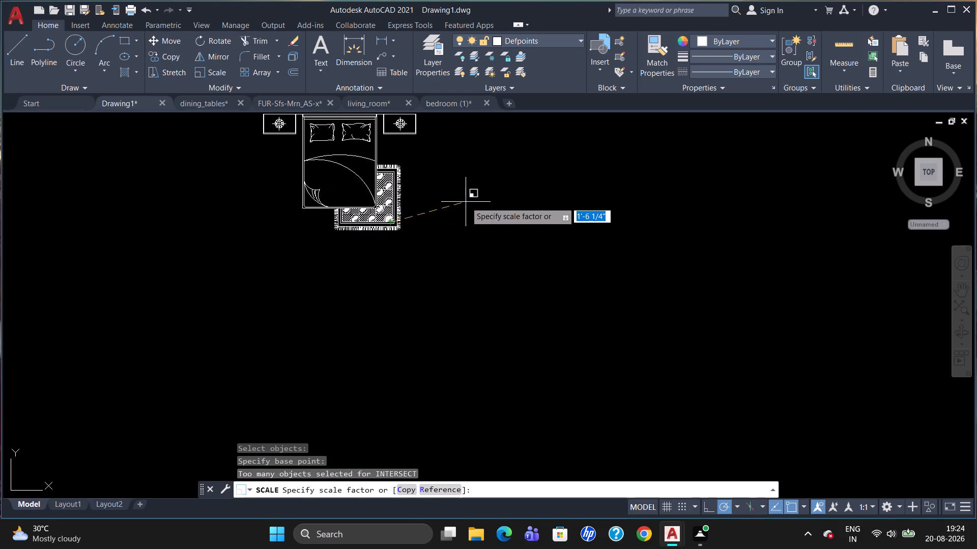
pyautogui.click(466, 202)
pyautogui.scroll(-3, 466, 202)
pyautogui.scroll(2, 485, 193)
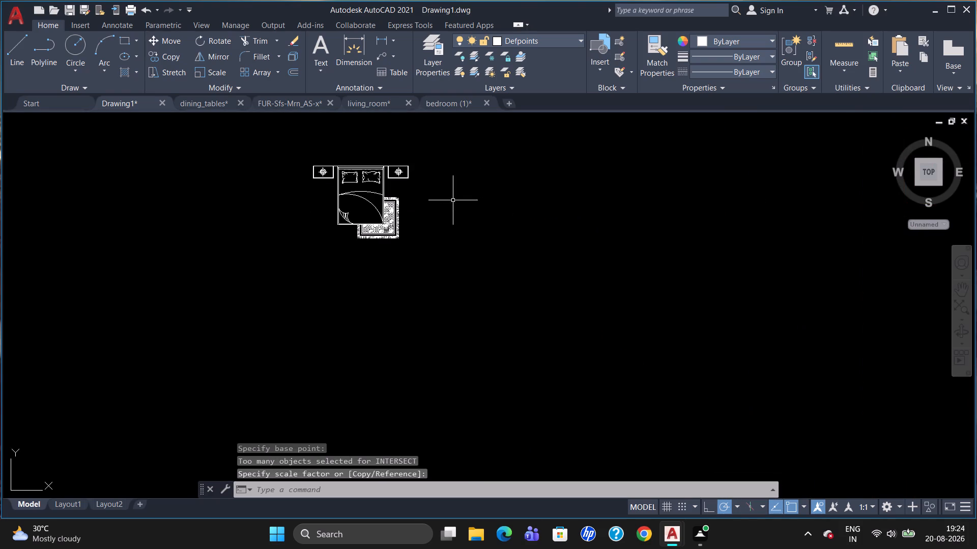
# Scale the bed group up again from its headboard side to roughly three times its size, matching the plan's bedrooms.
pyautogui.click(381, 178)
pyautogui.scroll(-3, 589, 249)
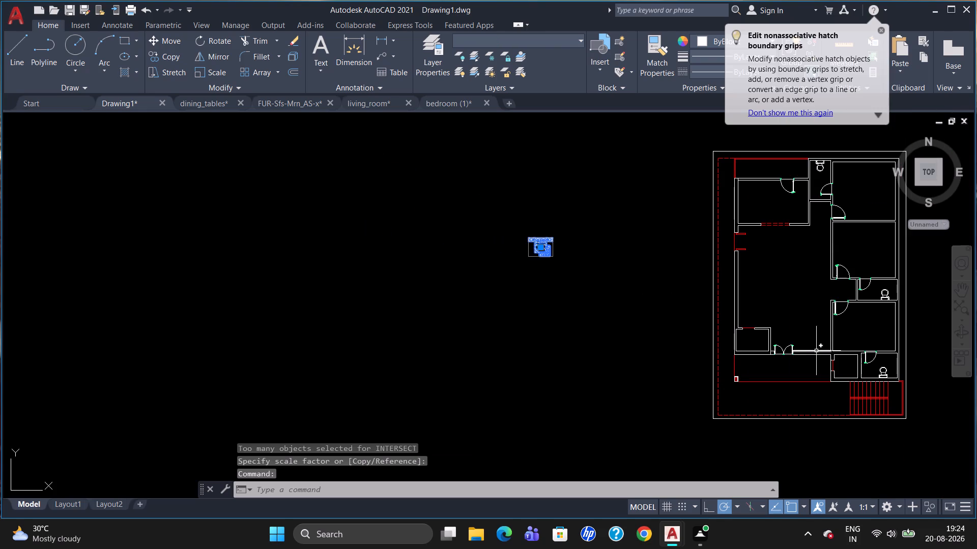
pyautogui.press('Escape')
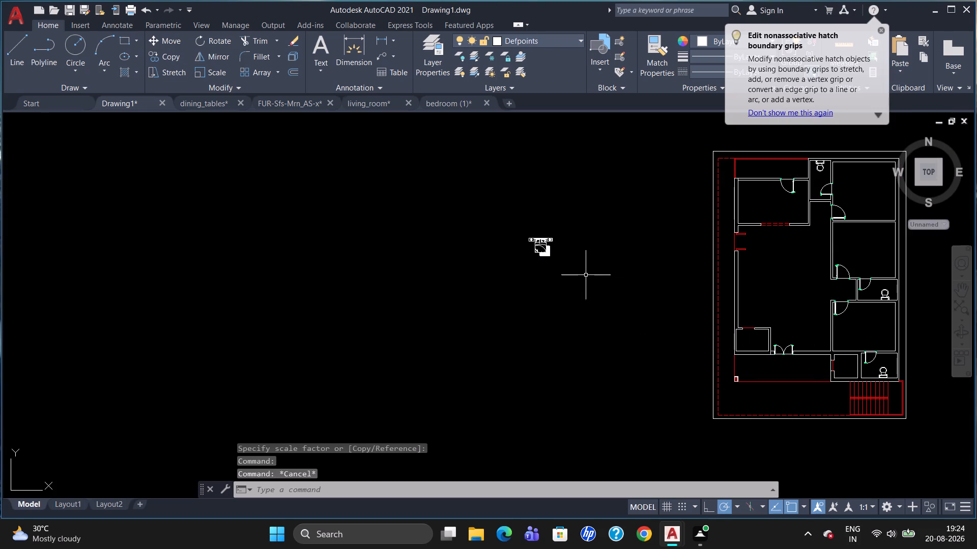
pyautogui.write('sc')
pyautogui.press('Return')
pyautogui.click(535, 241)
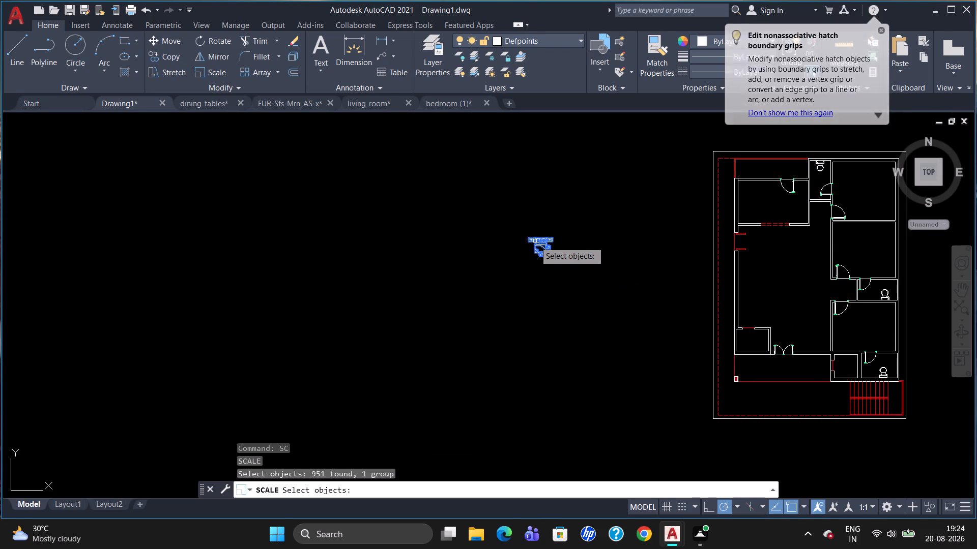
pyautogui.press('Return')
pyautogui.click(535, 241)
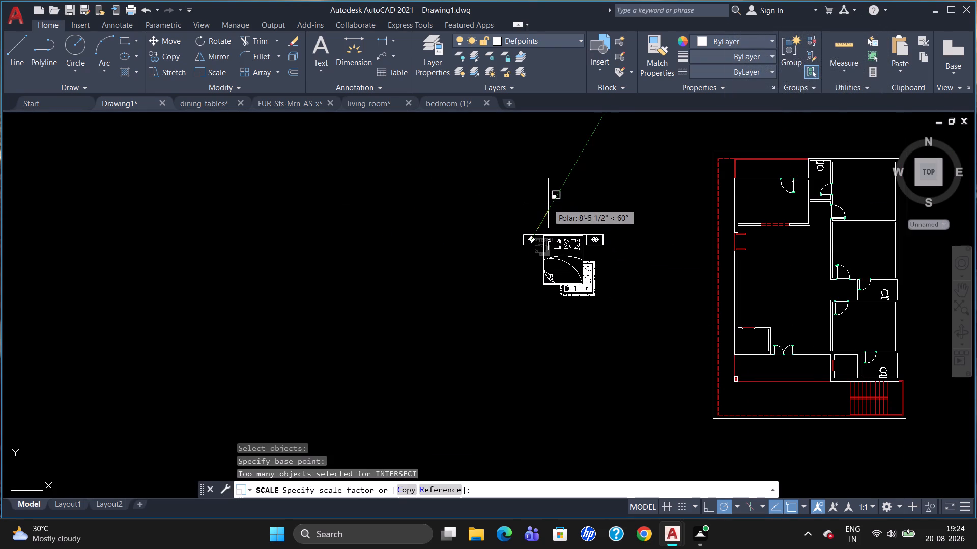
pyautogui.click(548, 203)
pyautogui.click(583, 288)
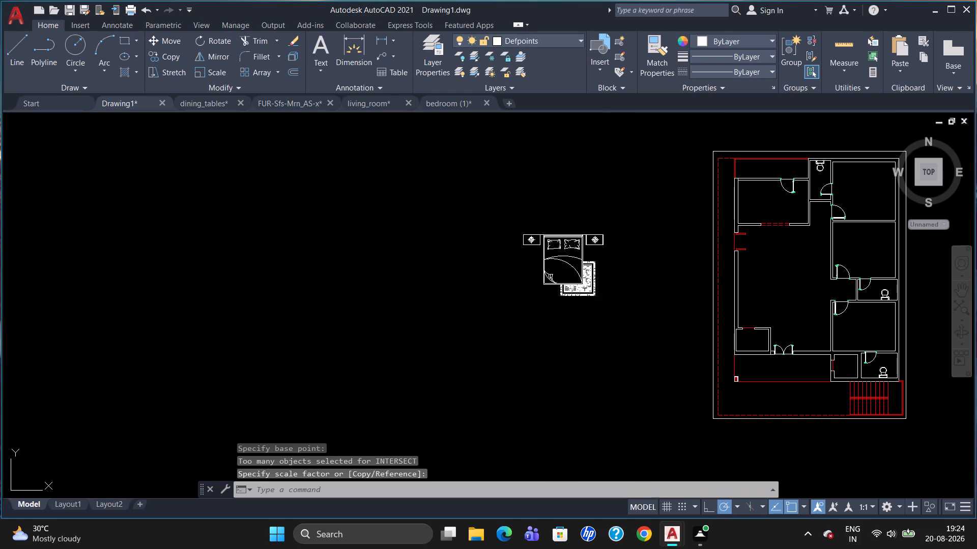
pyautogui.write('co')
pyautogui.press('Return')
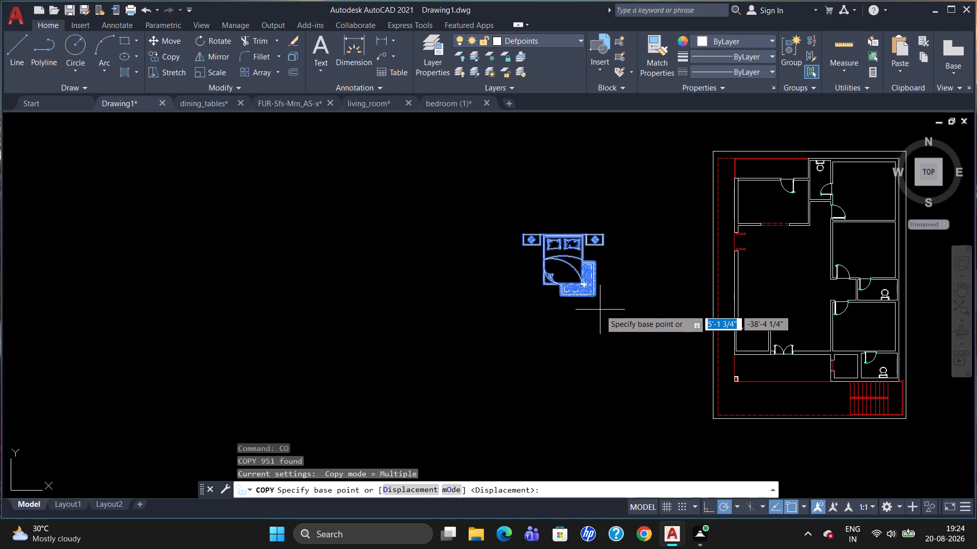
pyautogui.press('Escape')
# Rotate the bed group 90° counterclockwise about its outer bedside-table corner, so the headboard faces west.
pyautogui.write('ro')
pyautogui.press('Return')
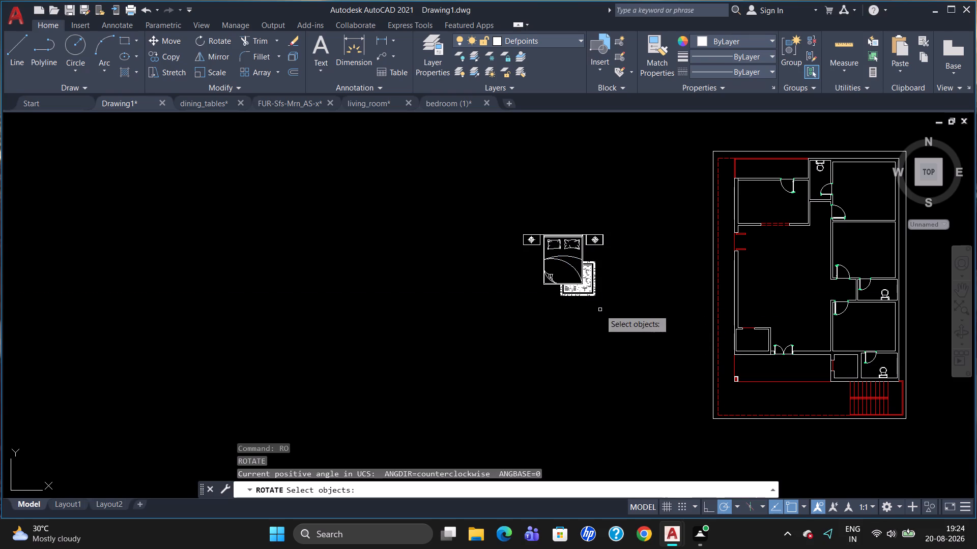
pyautogui.click(580, 268)
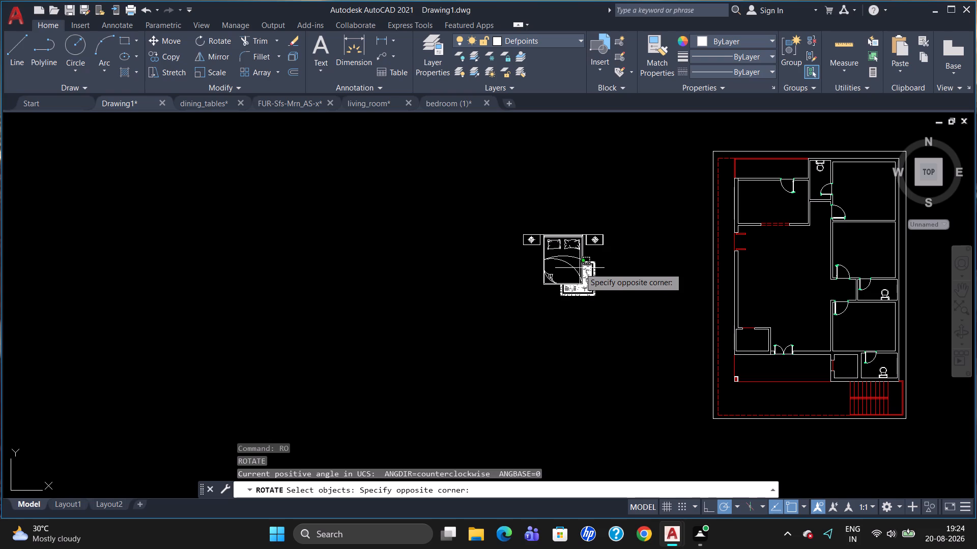
pyautogui.click(583, 249)
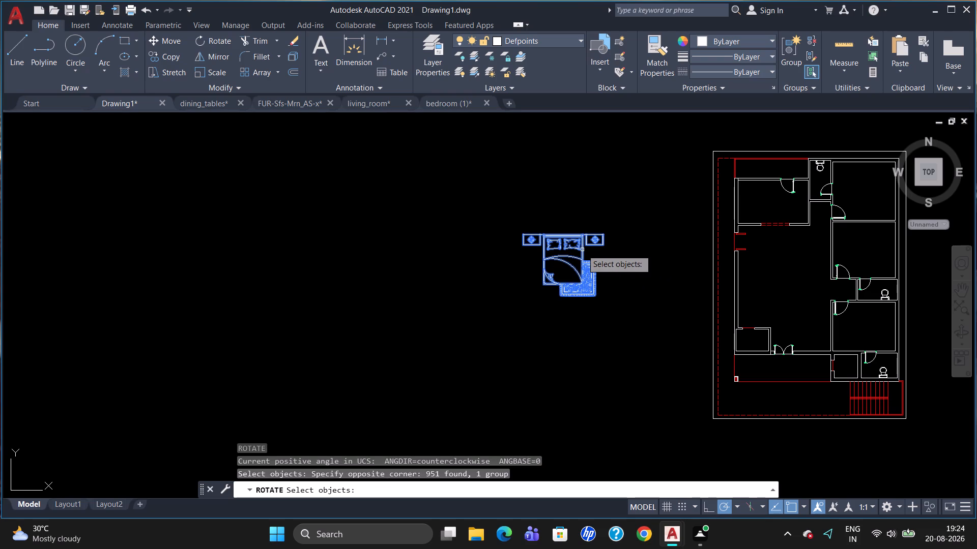
pyautogui.press('Return')
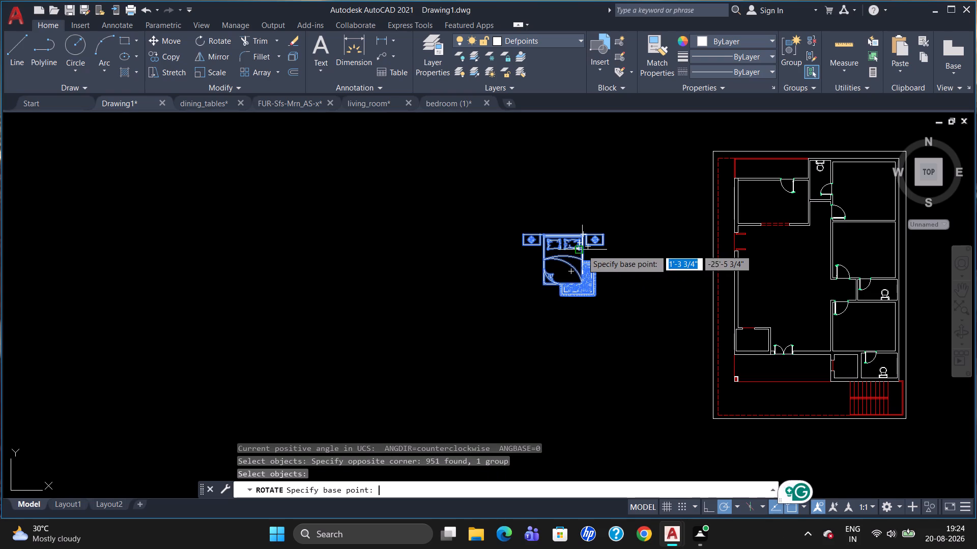
pyautogui.click(604, 232)
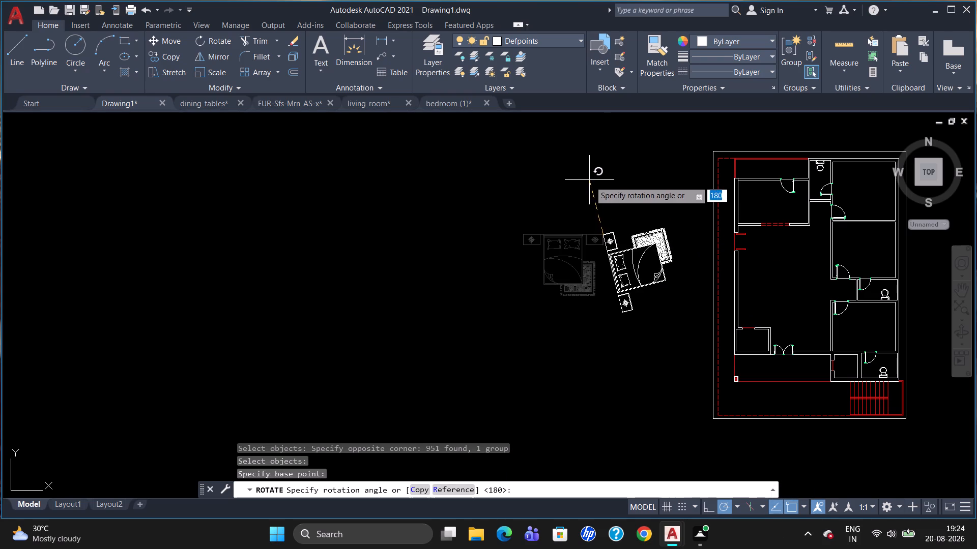
pyautogui.click(601, 201)
# Copy the bed group into the middle east-side bedroom, placing its upper bedside-table corner at the room's northwest inner corner.
pyautogui.click(618, 273)
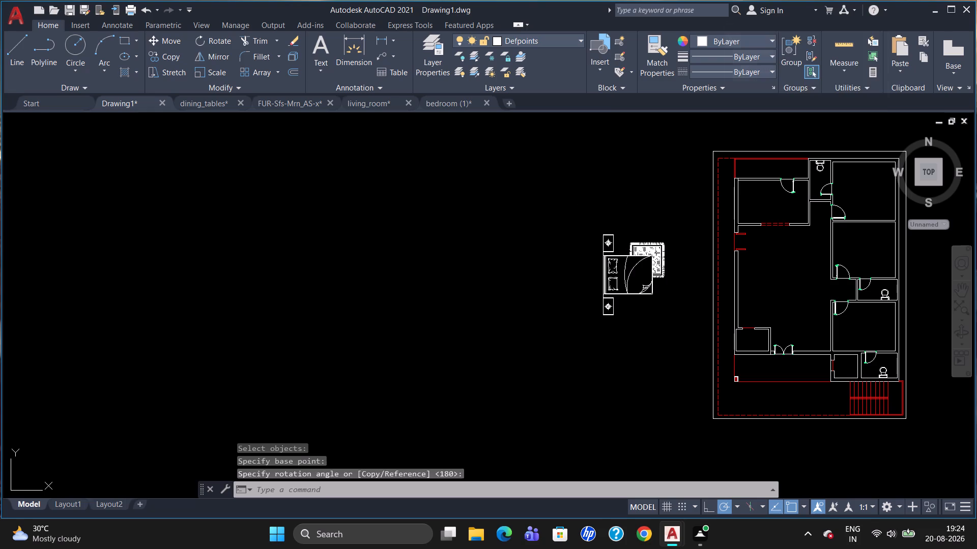
pyautogui.write('co')
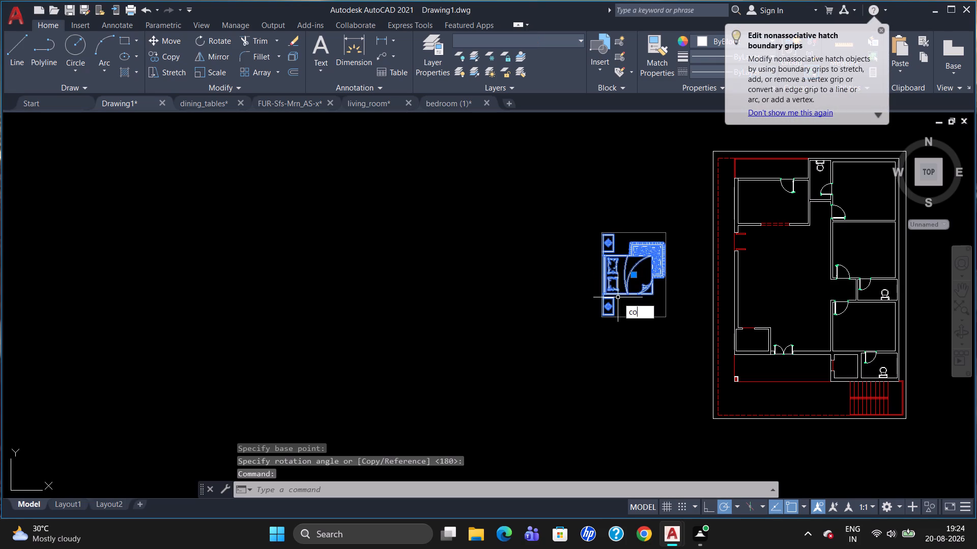
pyautogui.press('Return')
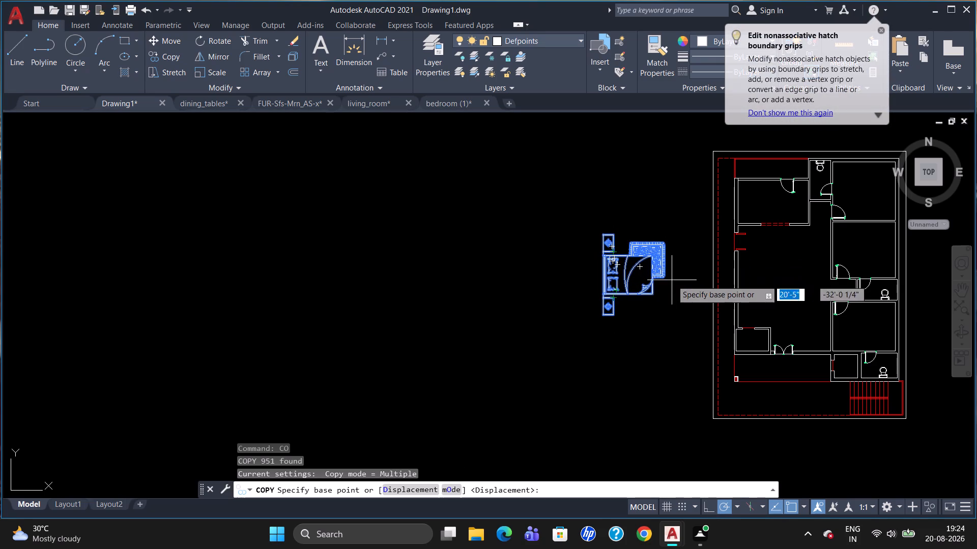
pyautogui.click(601, 234)
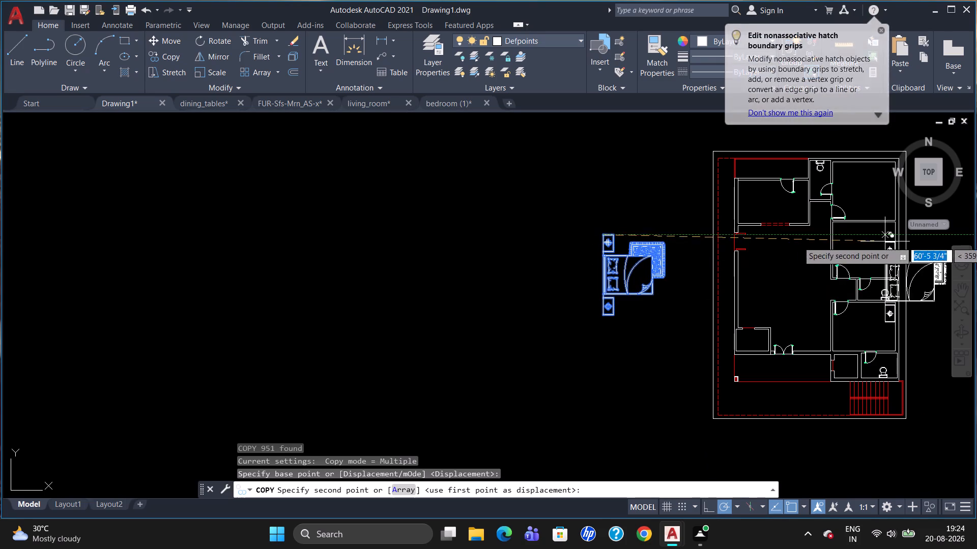
pyautogui.scroll(-2, 884, 237)
pyautogui.scroll(4, 846, 216)
pyautogui.scroll(-3, 840, 216)
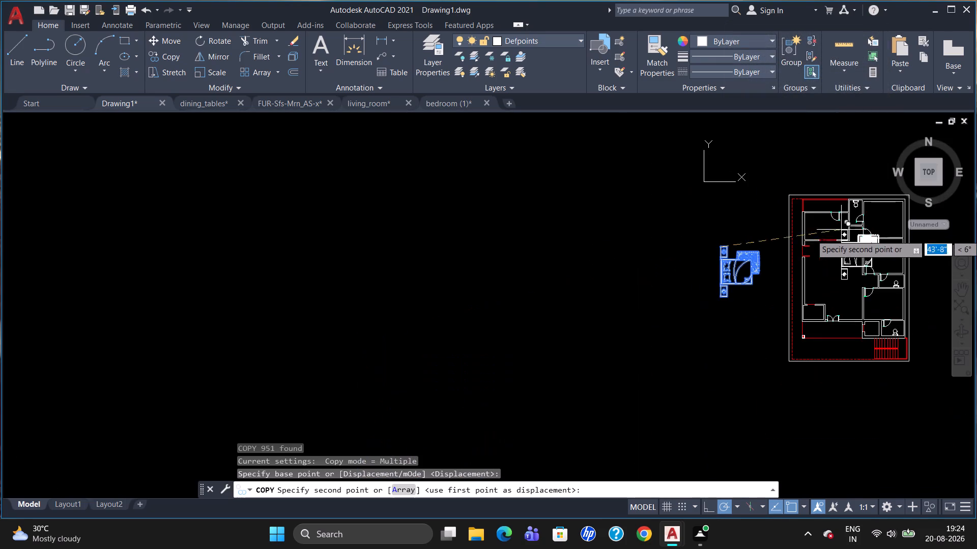
pyautogui.scroll(5, 865, 233)
pyautogui.scroll(-3, 781, 222)
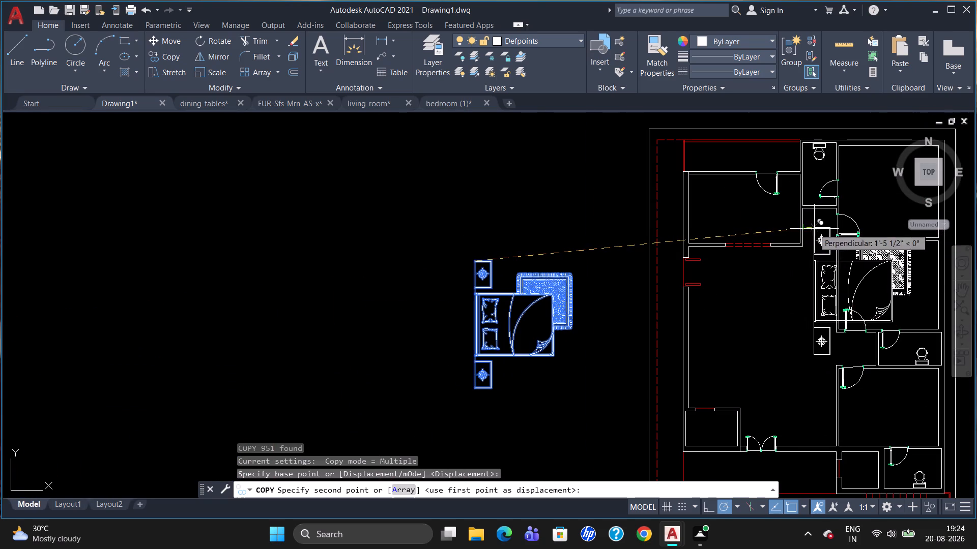
pyautogui.scroll(-2, 816, 230)
pyautogui.scroll(6, 841, 231)
pyautogui.scroll(-2, 807, 231)
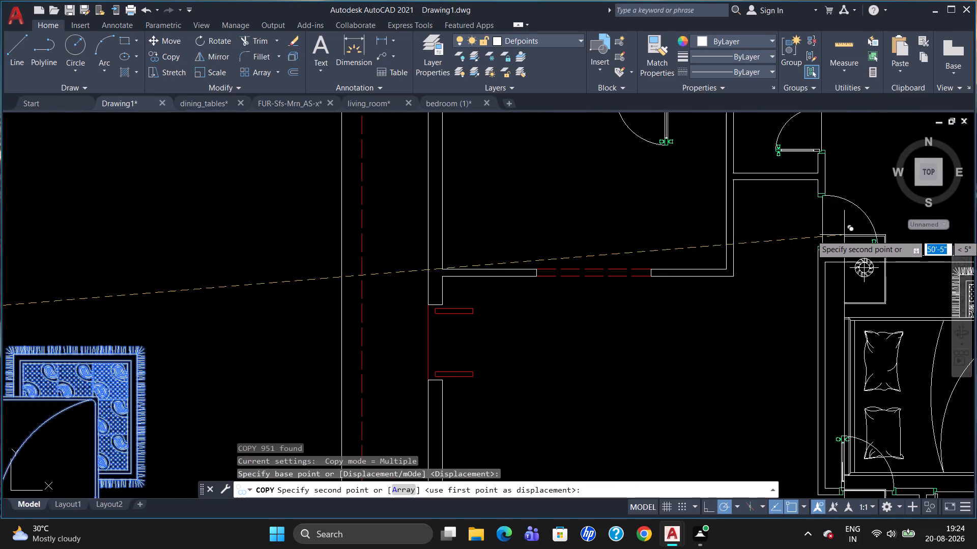
pyautogui.scroll(-5, 843, 236)
pyautogui.scroll(5, 909, 268)
pyautogui.scroll(-3, 858, 253)
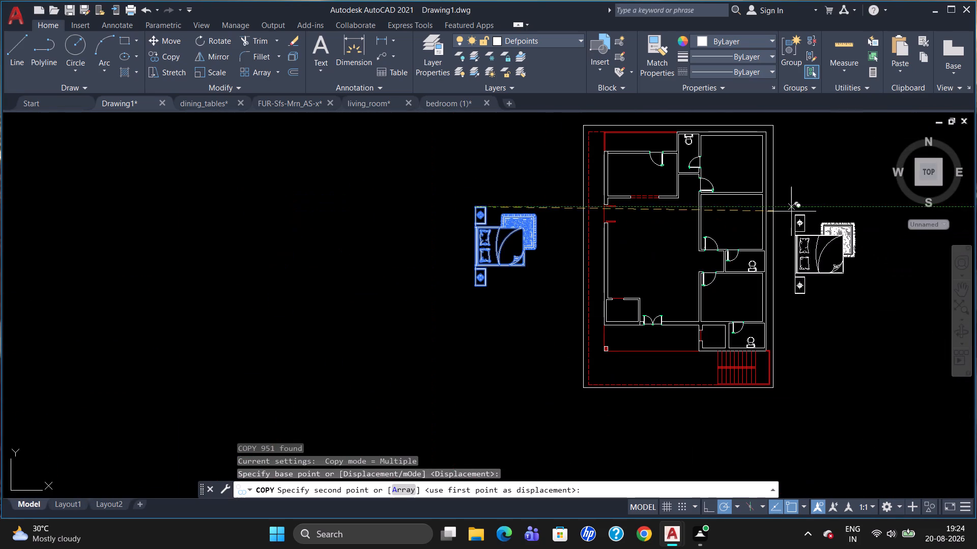
pyautogui.scroll(-1, 733, 184)
pyautogui.scroll(4, 719, 186)
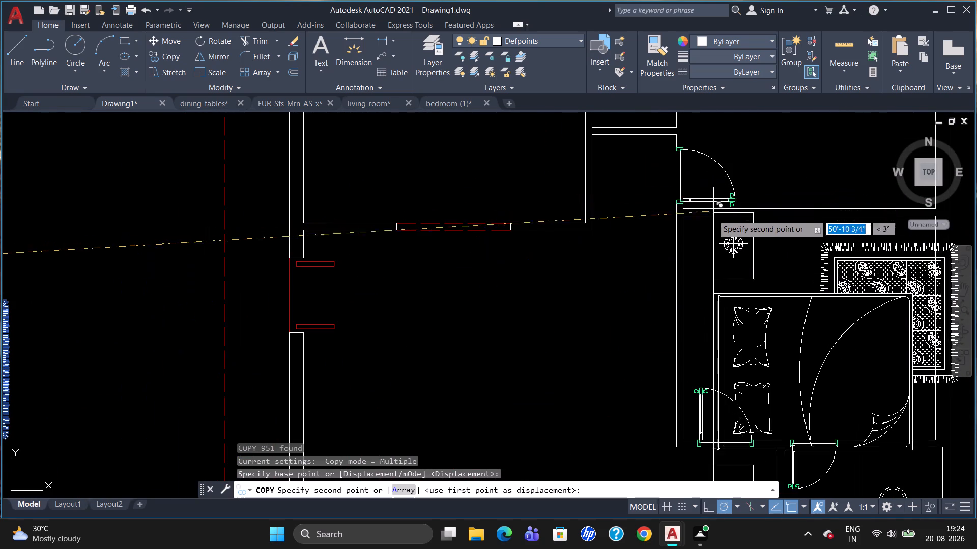
pyautogui.click(682, 222)
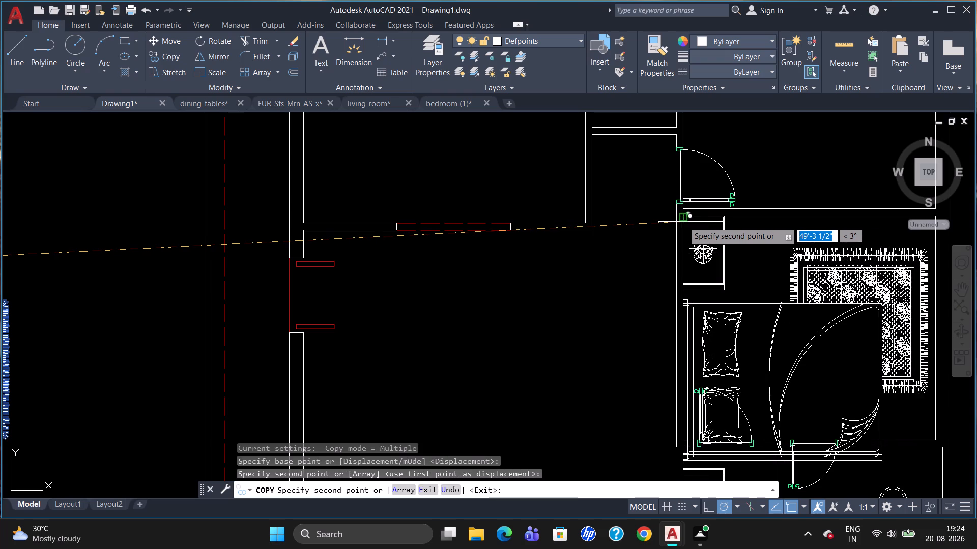
pyautogui.press('Escape')
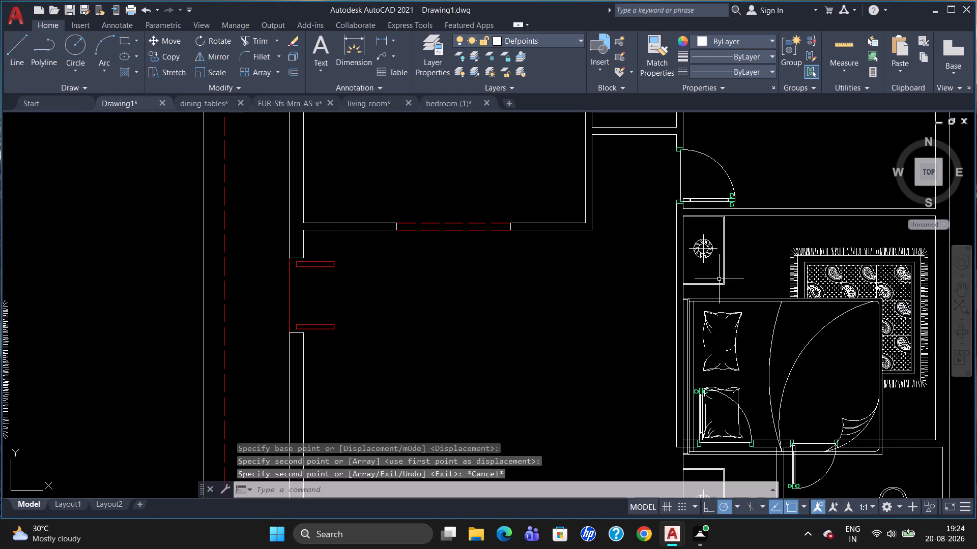
# Scale the copied bed group down about its northwest bedside-table corner to slightly under half its size.
pyautogui.write('sc')
pyautogui.press('Return')
pyautogui.click(714, 284)
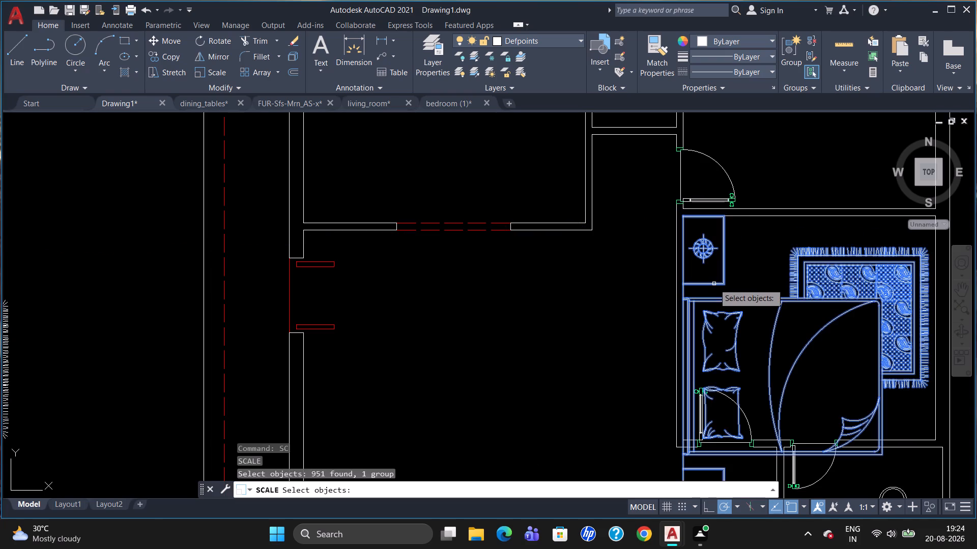
pyautogui.press('Return')
pyautogui.click(680, 215)
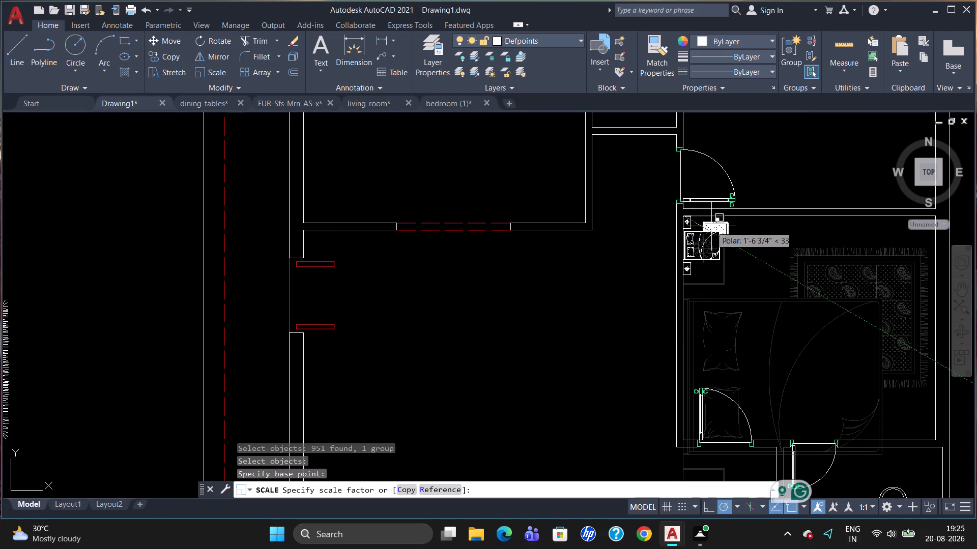
pyautogui.click(737, 266)
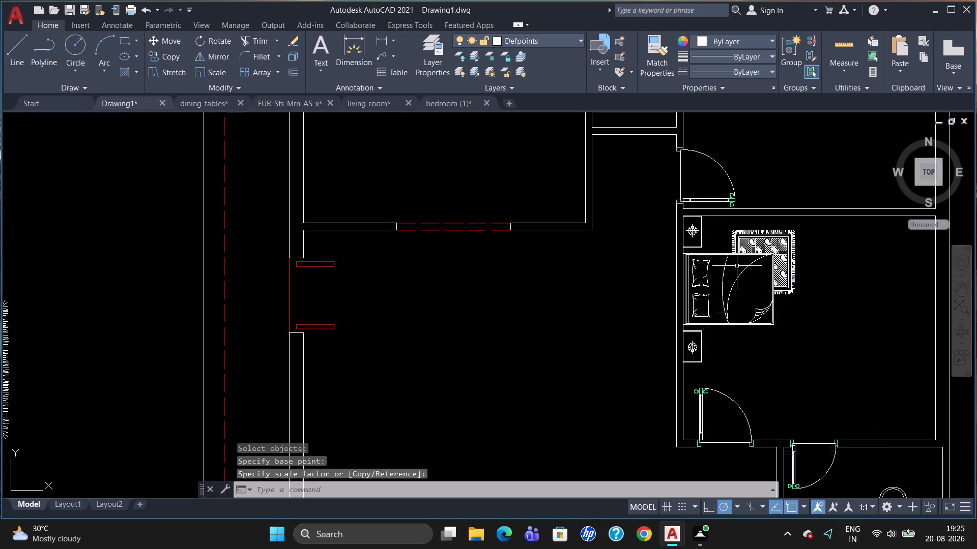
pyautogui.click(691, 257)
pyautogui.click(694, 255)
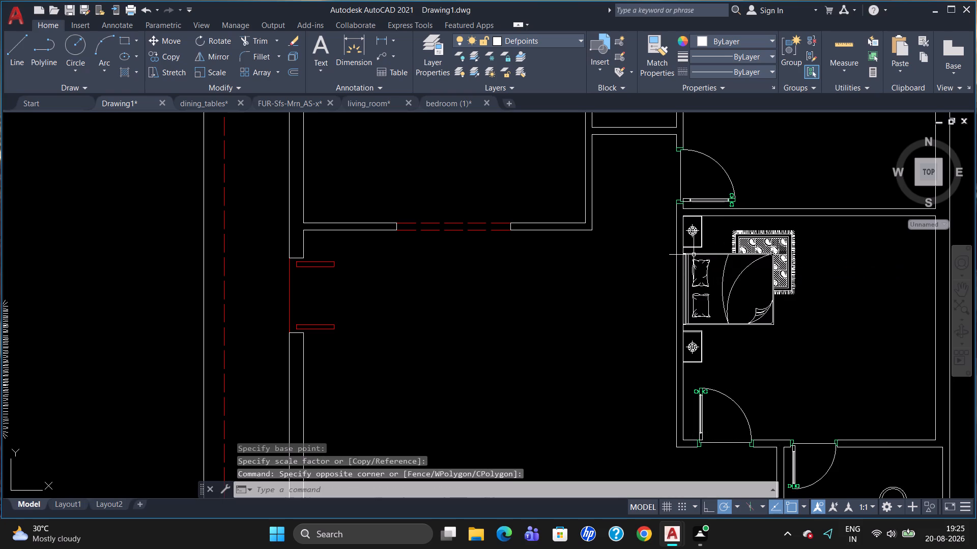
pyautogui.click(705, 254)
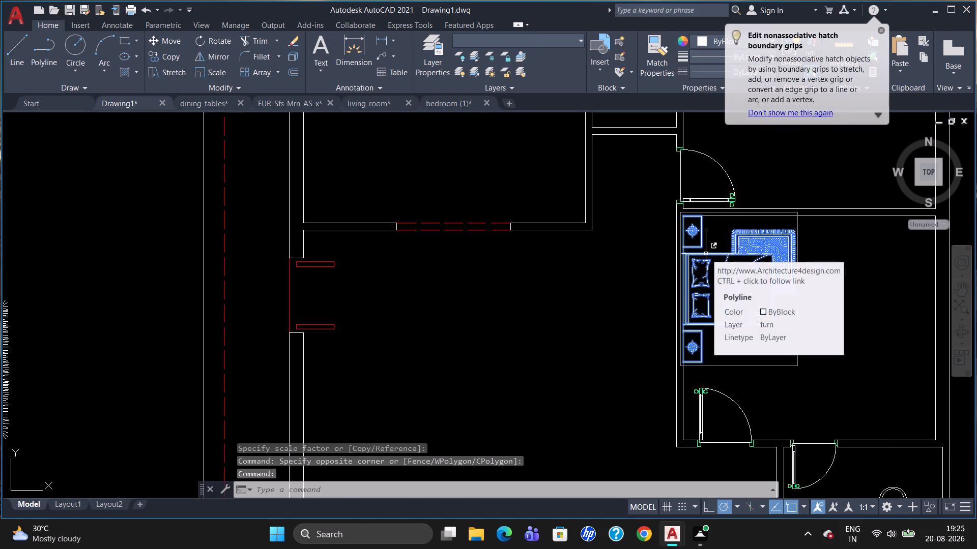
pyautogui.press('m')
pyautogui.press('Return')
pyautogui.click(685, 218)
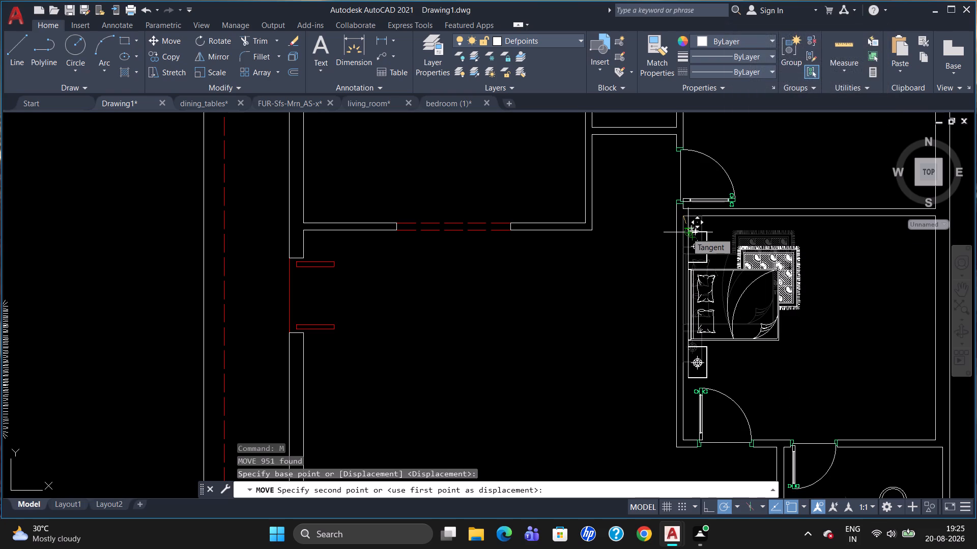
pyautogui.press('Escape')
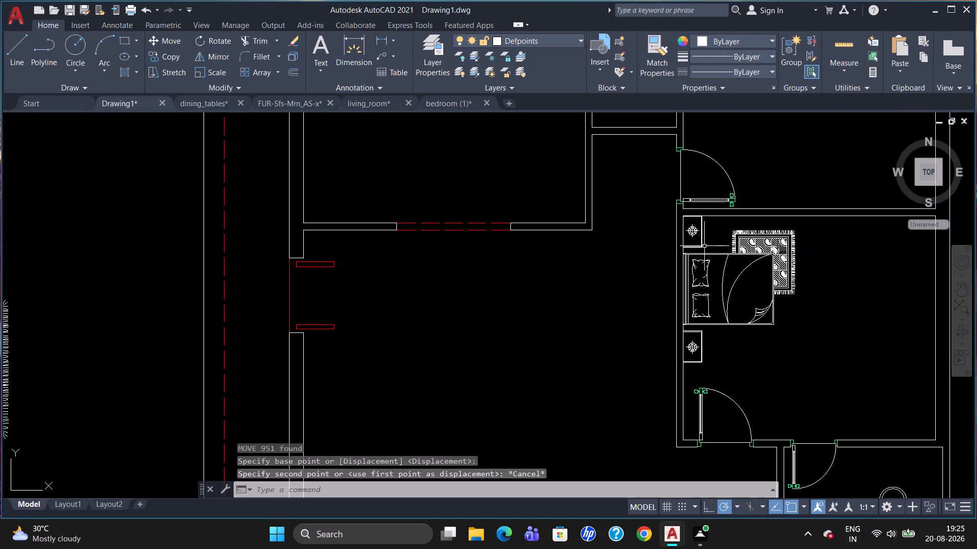
# Scale the bedroom's bed group down again about the same northwest corner to roughly two thirds of its size.
pyautogui.write('sc')
pyautogui.press('Return')
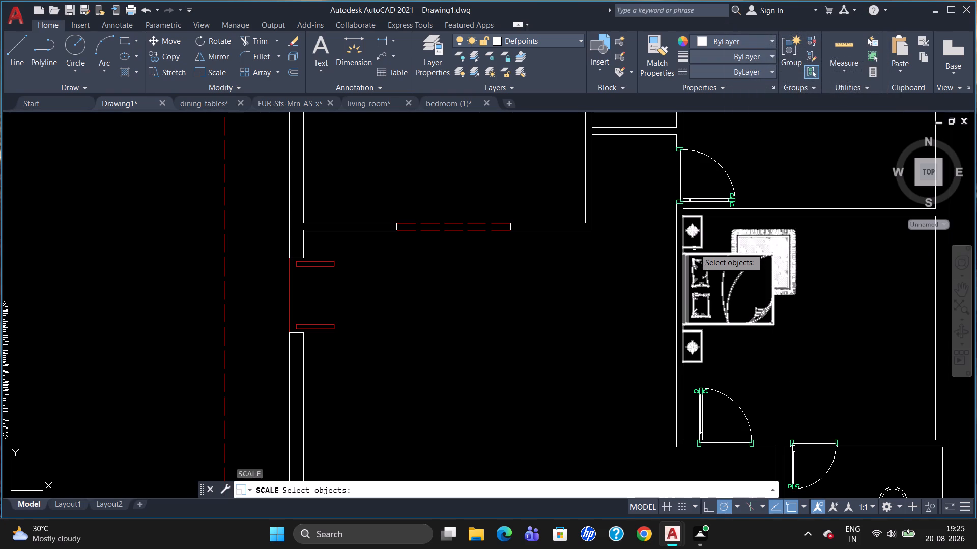
pyautogui.click(694, 249)
pyautogui.press('Return')
pyautogui.click(682, 218)
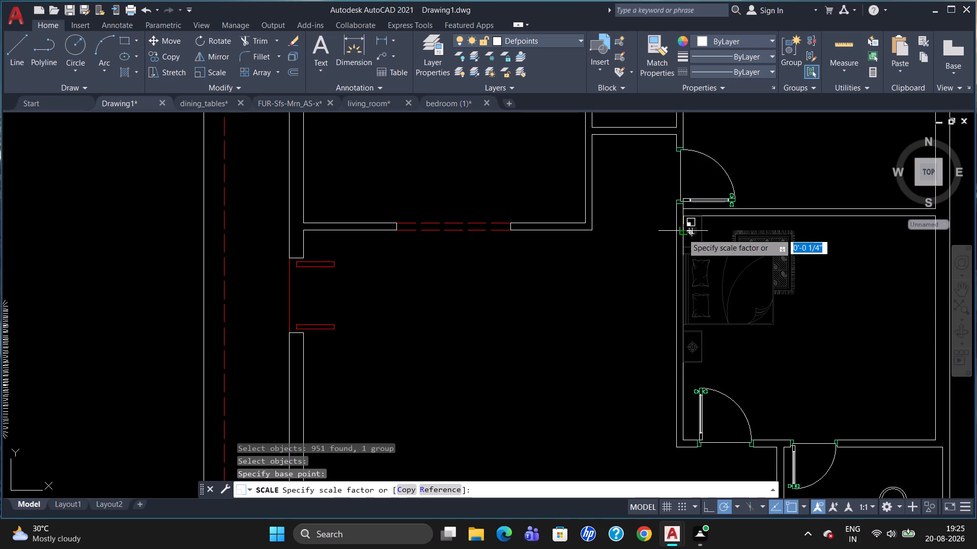
pyautogui.click(689, 261)
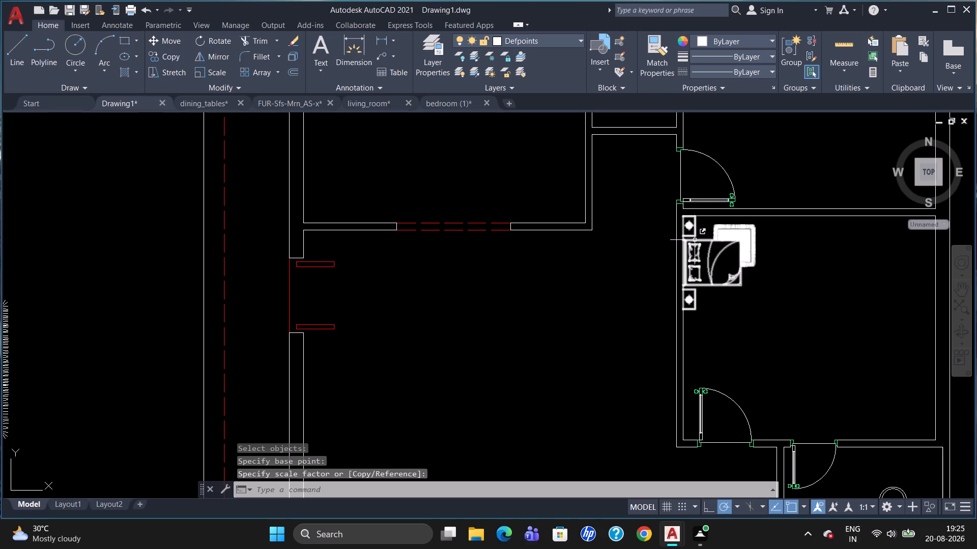
# Move the bed group south along the bedroom's west wall by a little over 2 ft, keeping the headboard against the wall.
pyautogui.click(695, 239)
pyautogui.press('m')
pyautogui.press('Return')
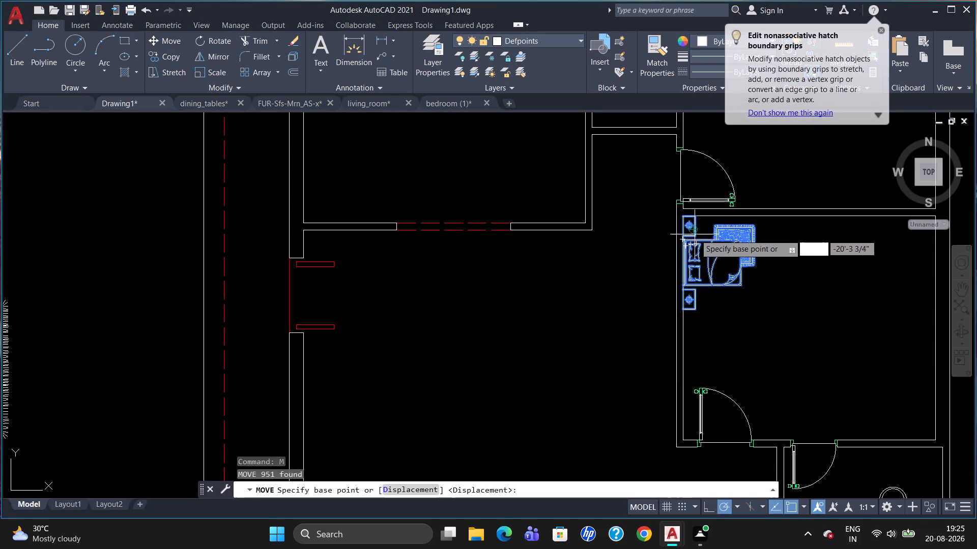
pyautogui.click(683, 218)
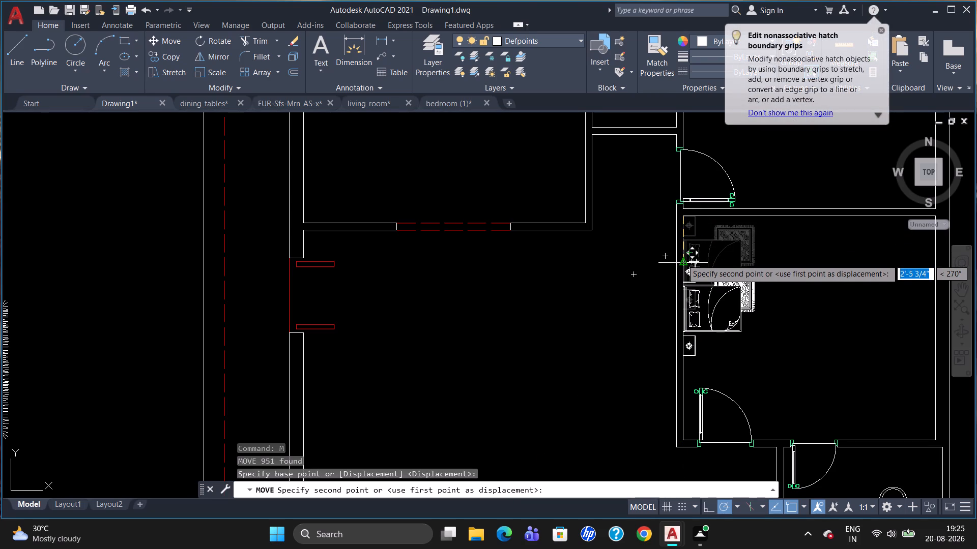
pyautogui.scroll(2, 683, 260)
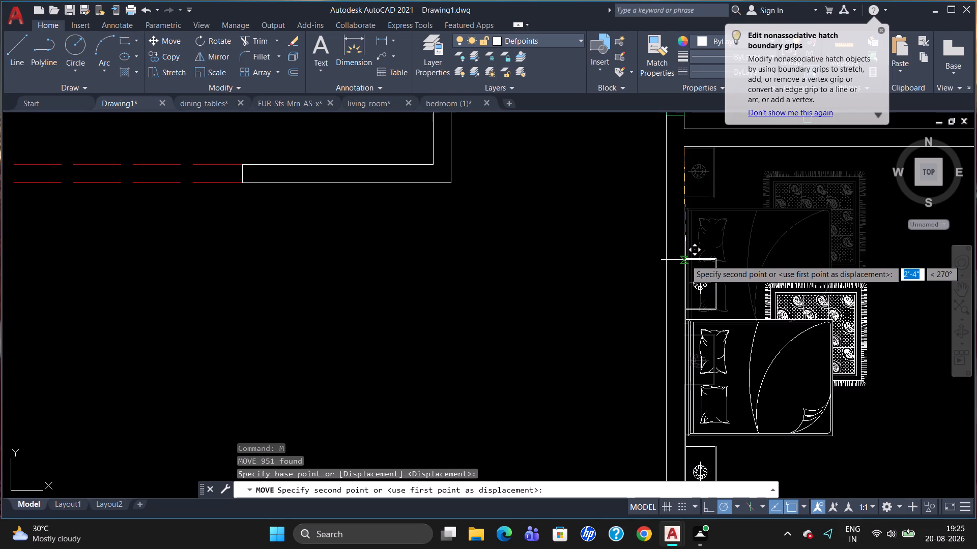
pyautogui.click(684, 256)
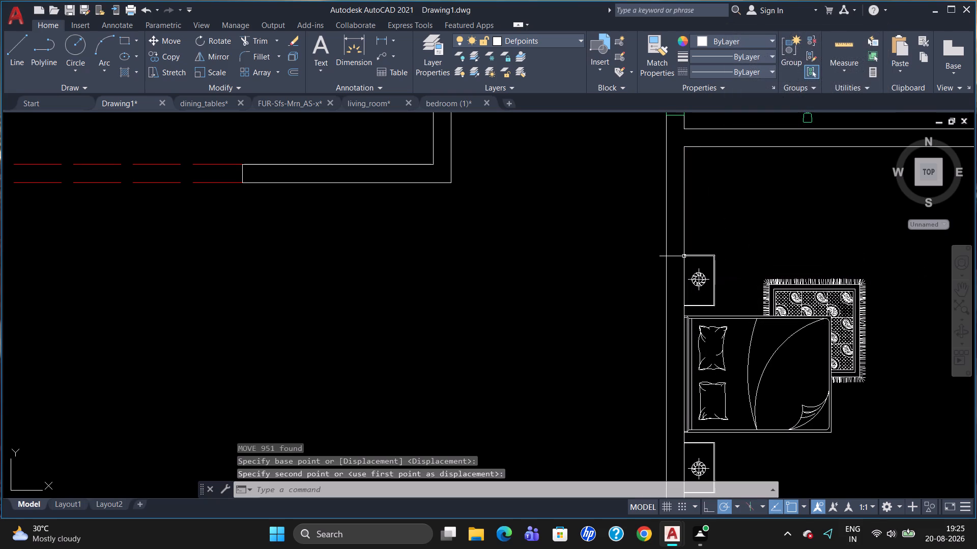
pyautogui.press('Escape')
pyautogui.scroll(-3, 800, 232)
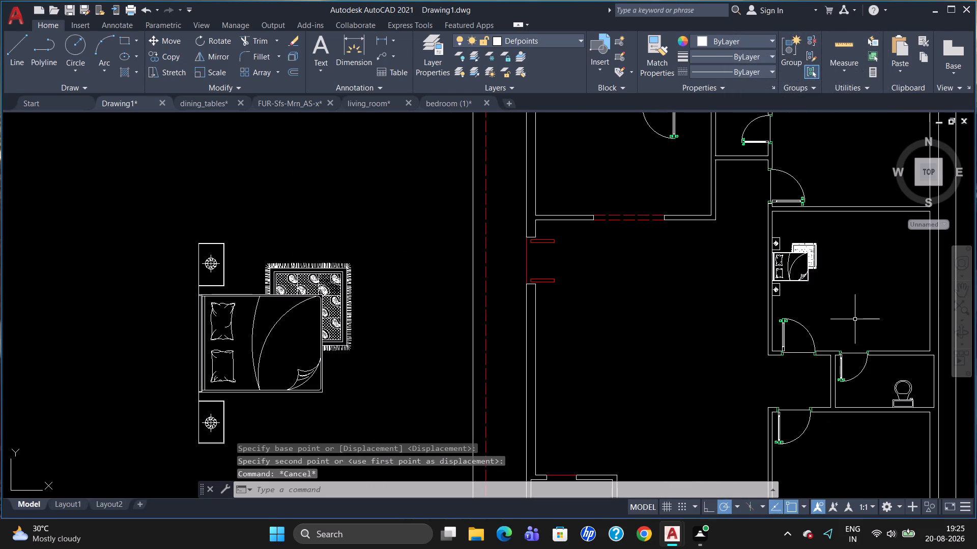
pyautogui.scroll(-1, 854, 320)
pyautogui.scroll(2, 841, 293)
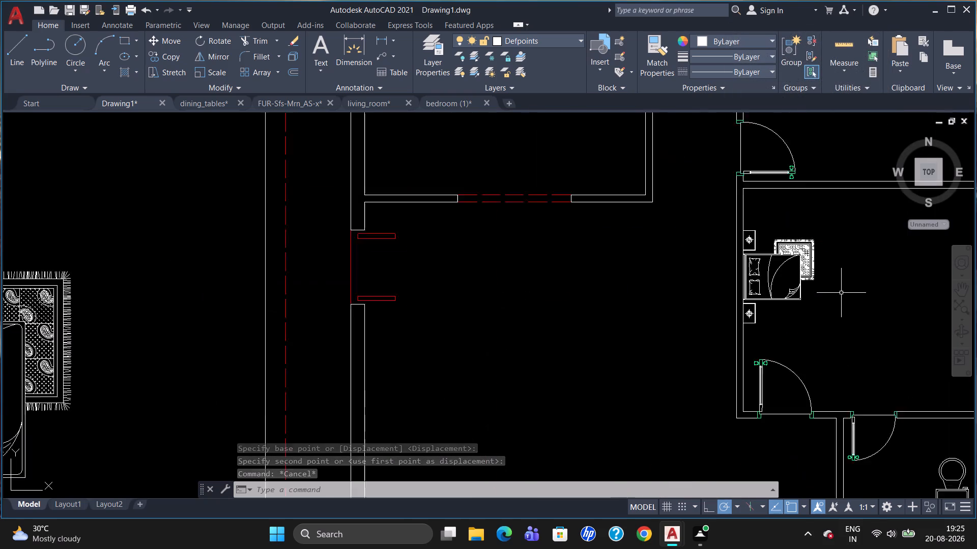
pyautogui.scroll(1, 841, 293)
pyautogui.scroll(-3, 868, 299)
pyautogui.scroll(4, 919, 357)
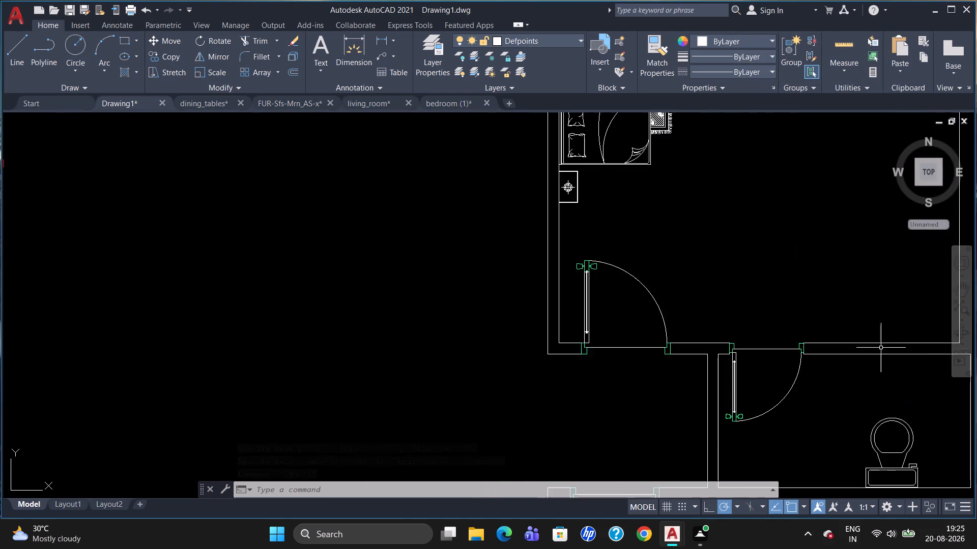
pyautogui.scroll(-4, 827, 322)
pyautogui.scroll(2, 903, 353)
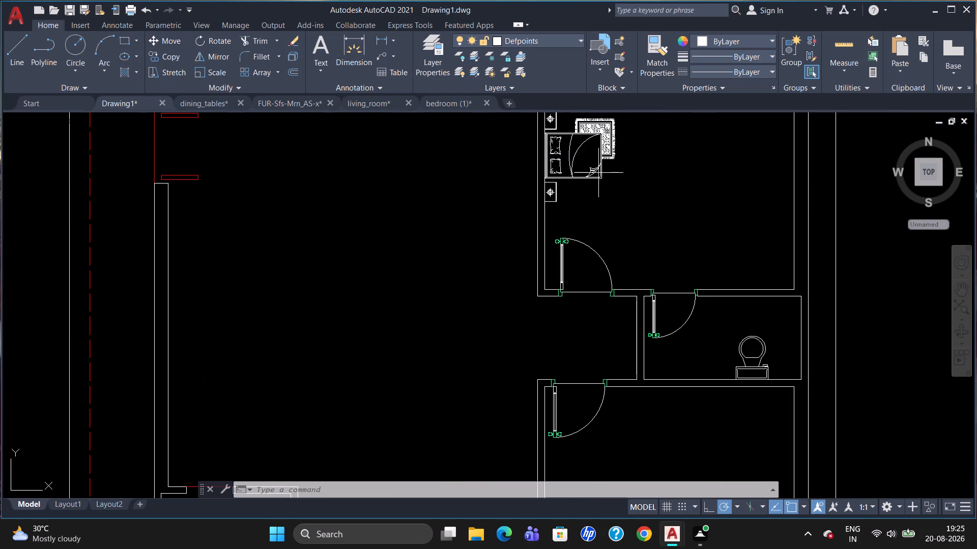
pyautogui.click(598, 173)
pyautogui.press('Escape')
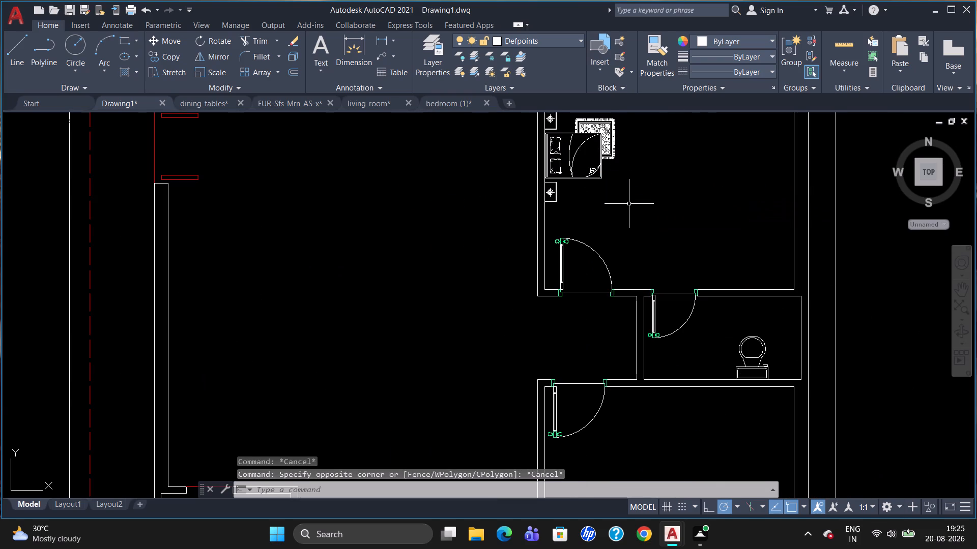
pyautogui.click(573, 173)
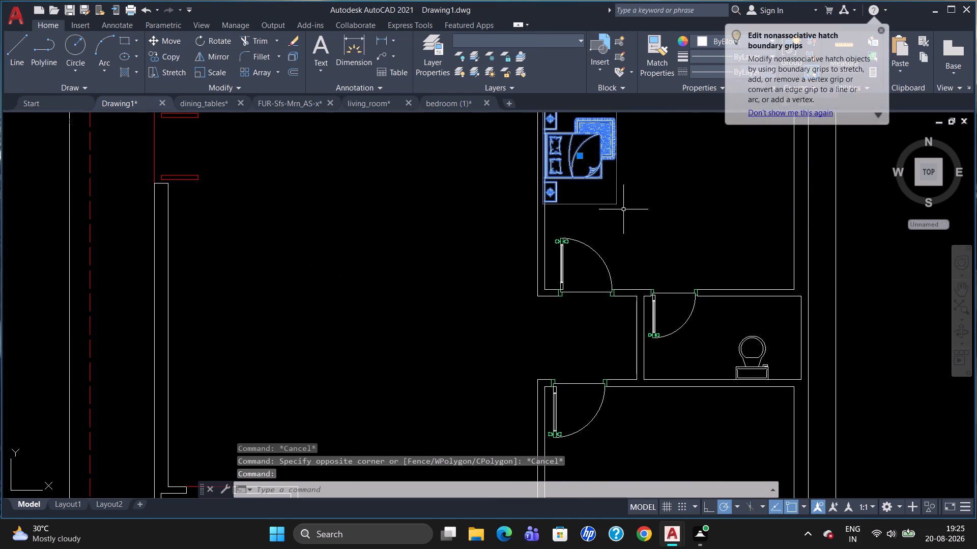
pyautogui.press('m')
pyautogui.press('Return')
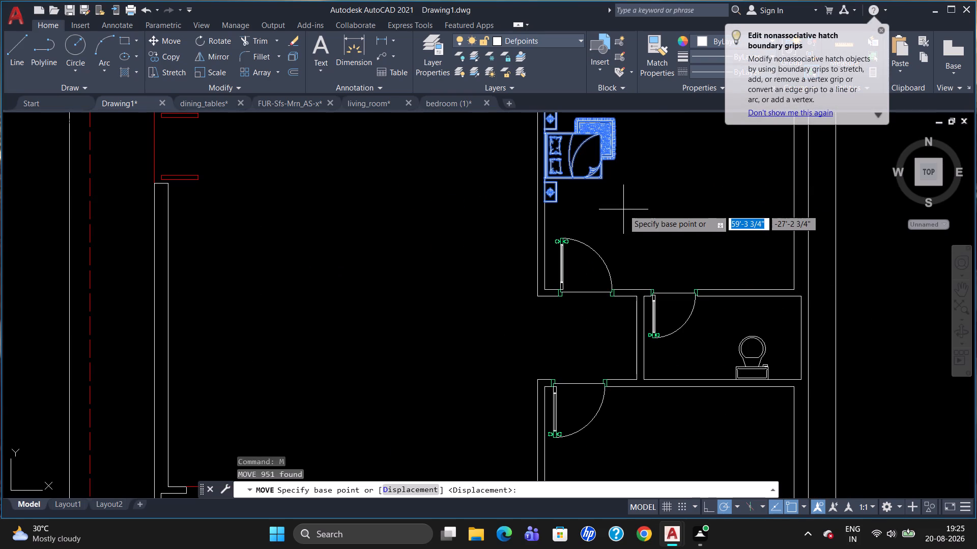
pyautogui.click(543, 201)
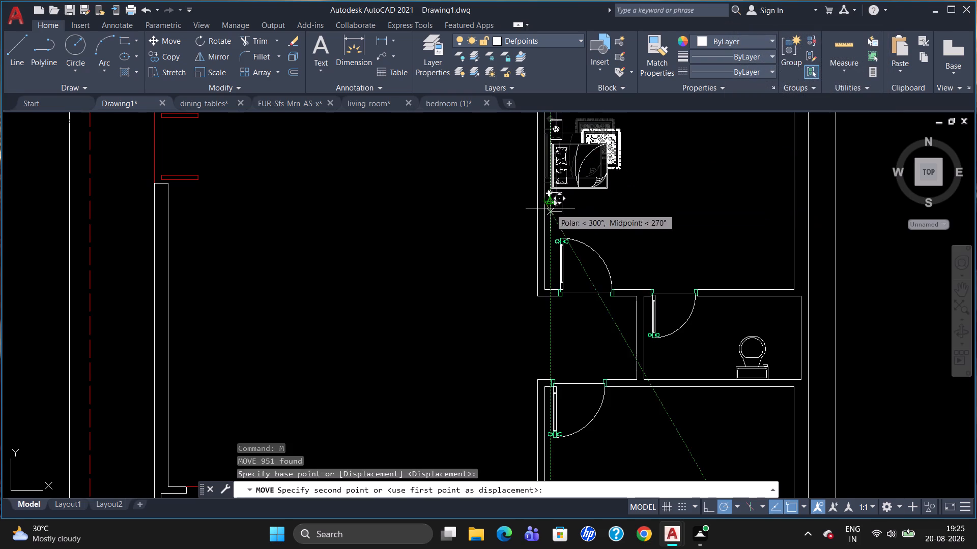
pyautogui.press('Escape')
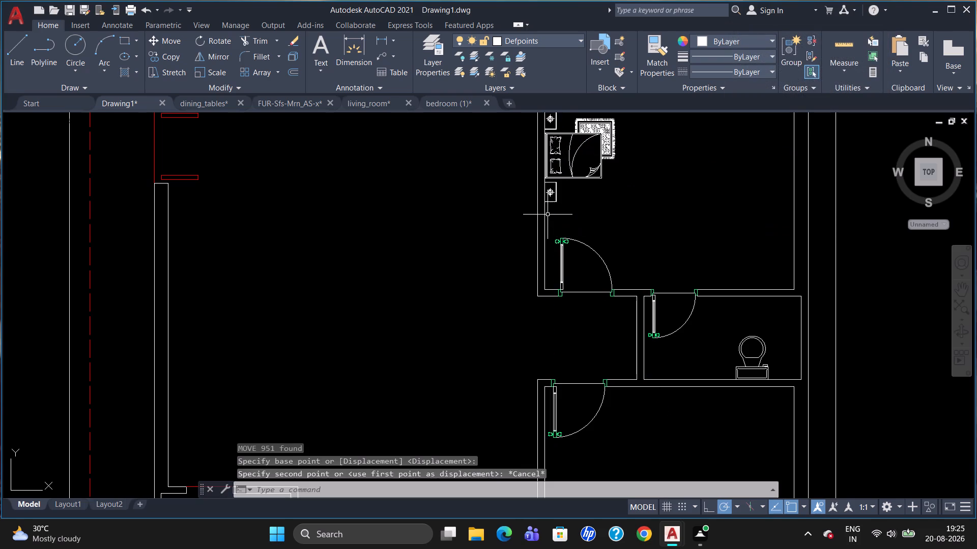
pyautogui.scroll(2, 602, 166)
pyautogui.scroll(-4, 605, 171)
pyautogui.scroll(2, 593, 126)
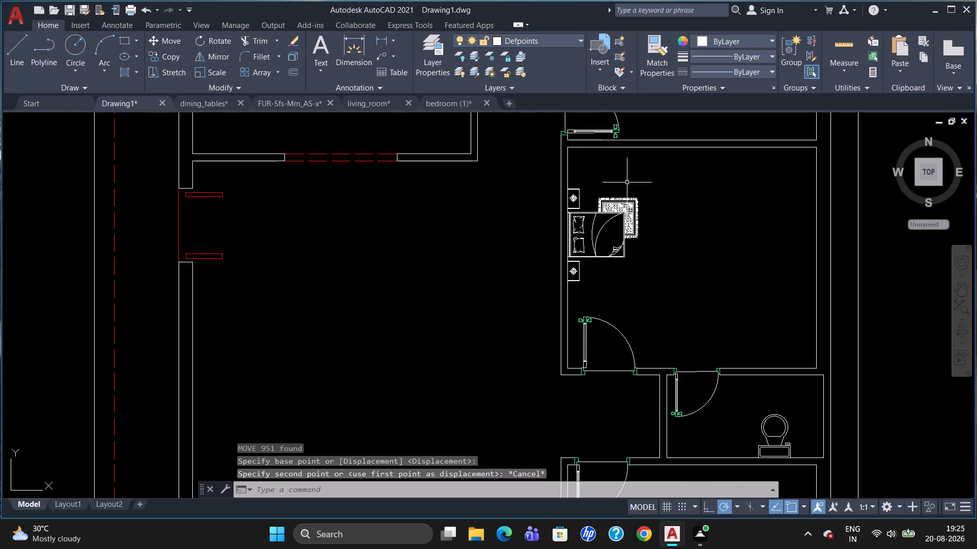
# Scale the middle east-side bedroom's bed group up to about 1.3 times its size from its southwest bedside-table corner.
pyautogui.scroll(2, 642, 218)
pyautogui.scroll(-3, 639, 231)
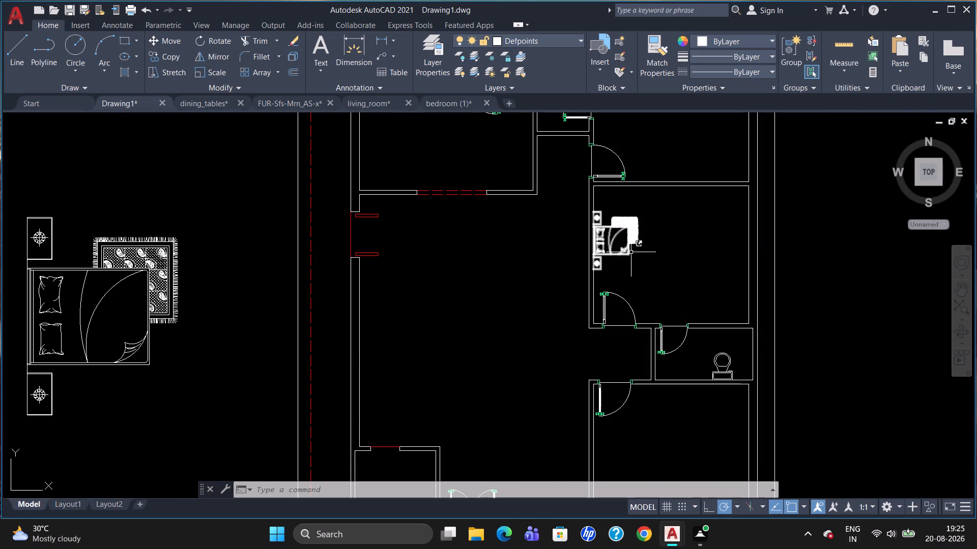
pyautogui.scroll(1, 640, 251)
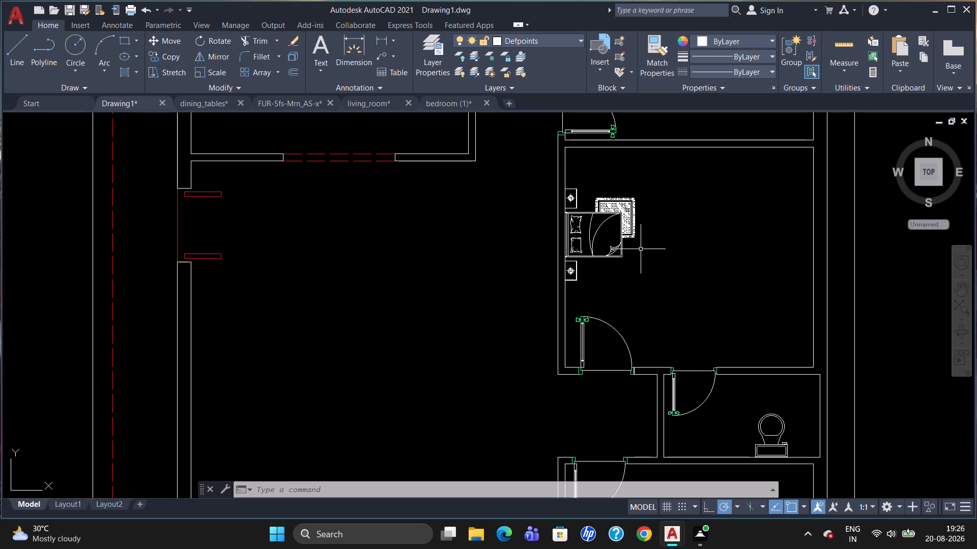
pyautogui.write('sc')
pyautogui.press('Return')
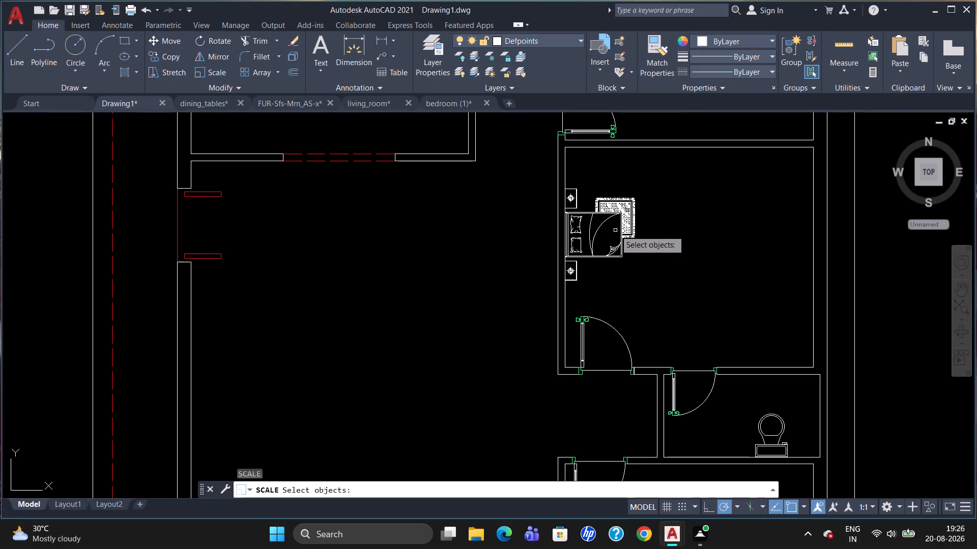
pyautogui.click(624, 227)
pyautogui.press('Return')
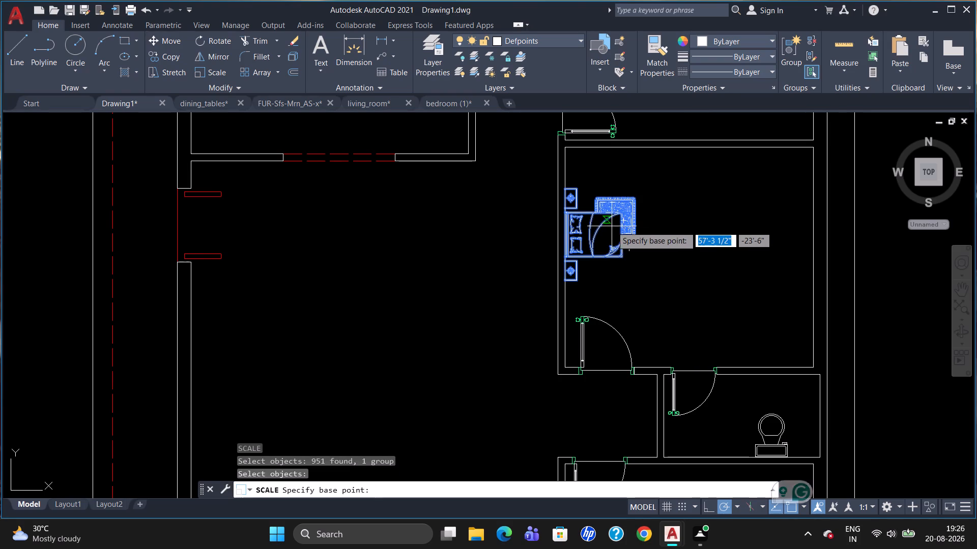
pyautogui.click(567, 284)
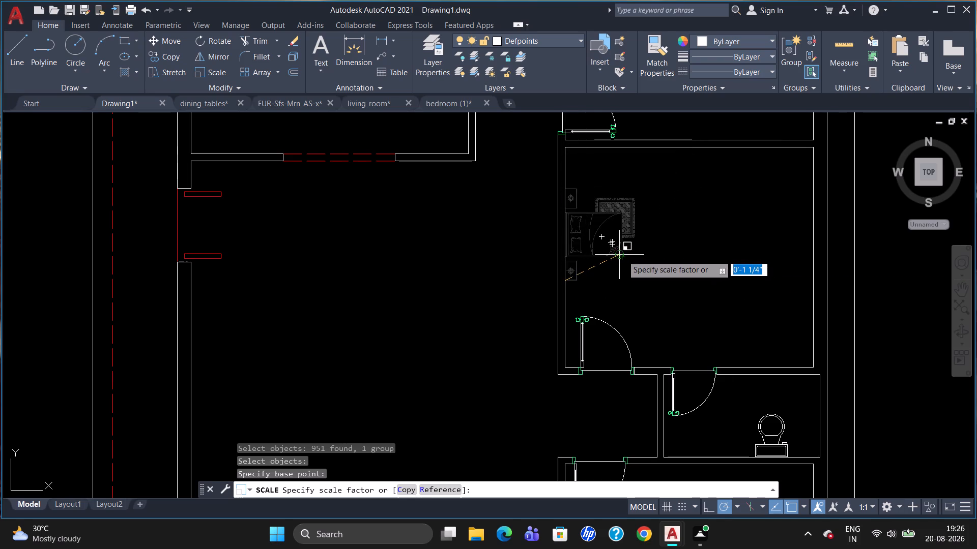
pyautogui.click(622, 258)
# Move the enlarged bed group about 9 in south along the middle bedroom's west wall.
pyautogui.click(598, 250)
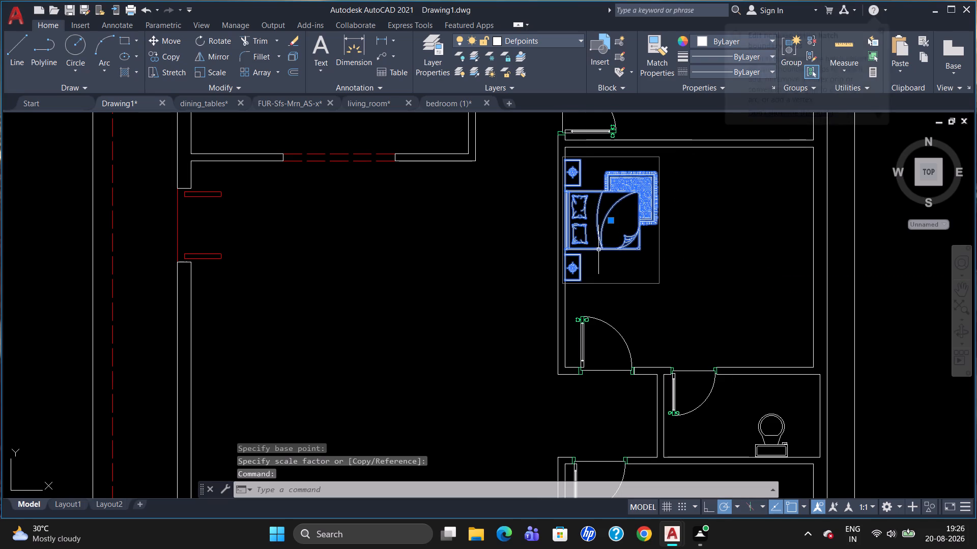
pyautogui.press('m')
pyautogui.press('Return')
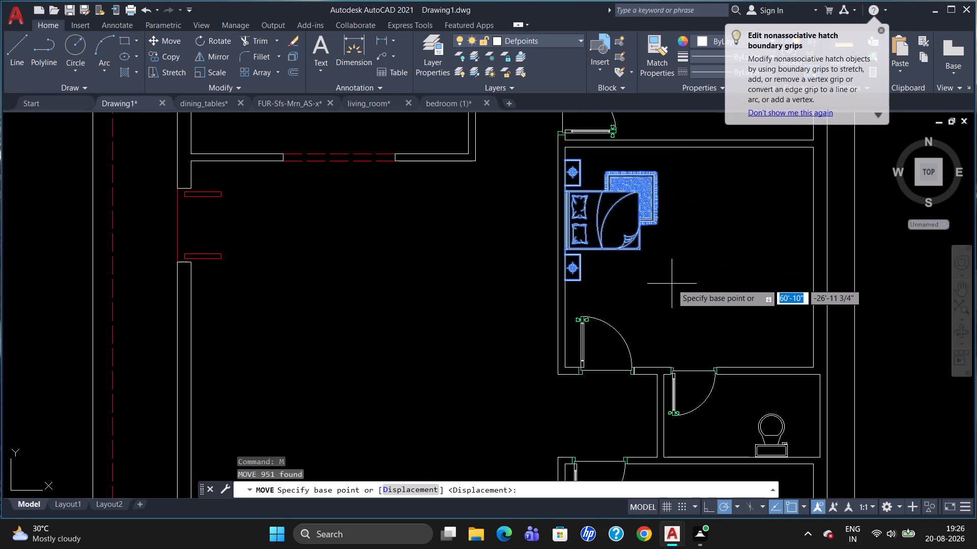
pyautogui.click(564, 281)
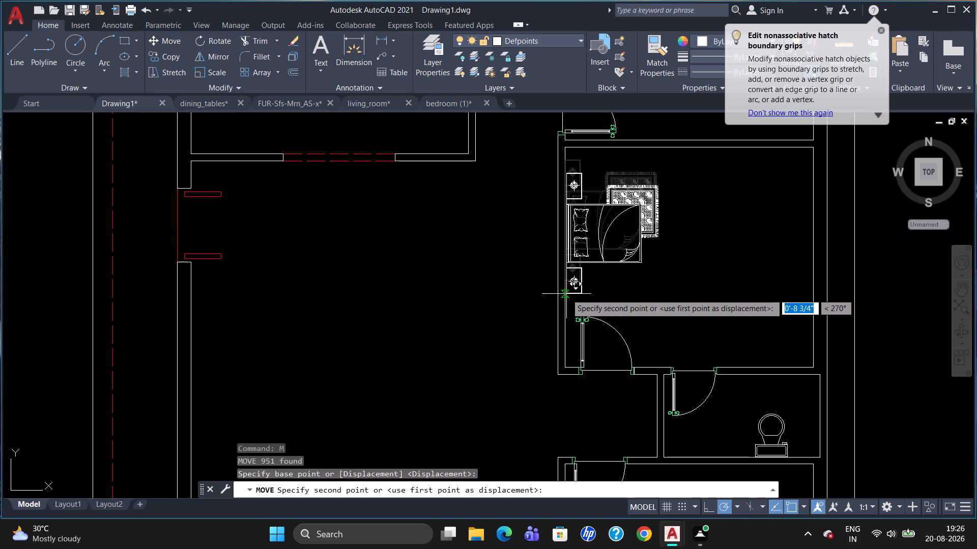
pyautogui.click(565, 294)
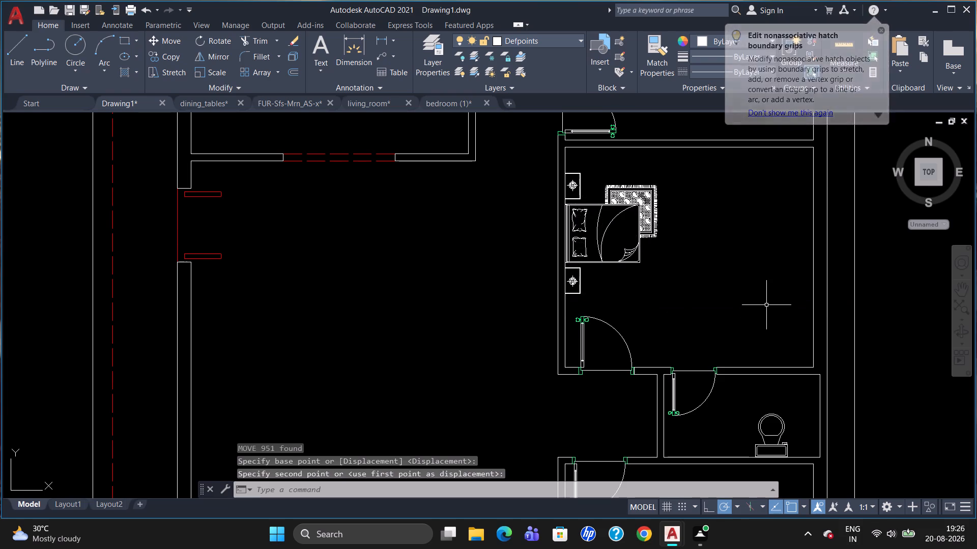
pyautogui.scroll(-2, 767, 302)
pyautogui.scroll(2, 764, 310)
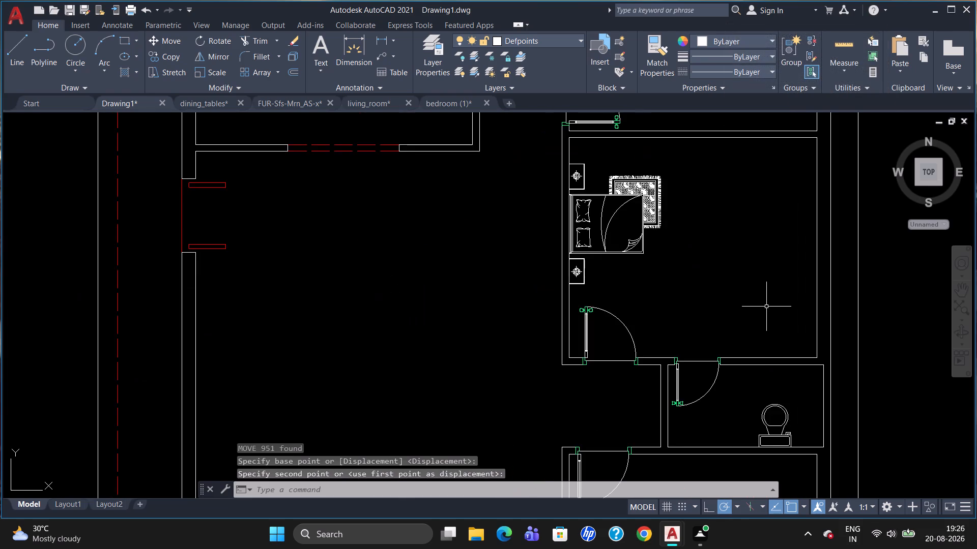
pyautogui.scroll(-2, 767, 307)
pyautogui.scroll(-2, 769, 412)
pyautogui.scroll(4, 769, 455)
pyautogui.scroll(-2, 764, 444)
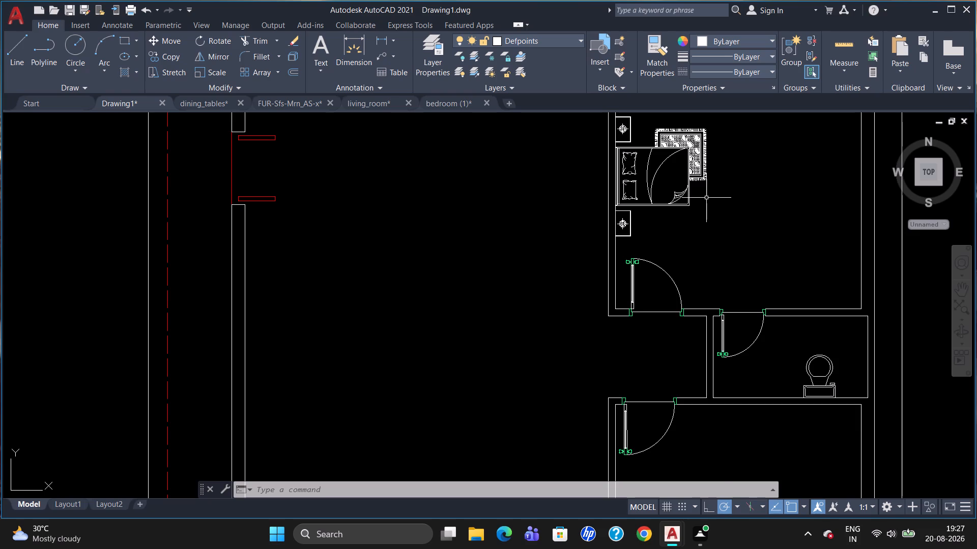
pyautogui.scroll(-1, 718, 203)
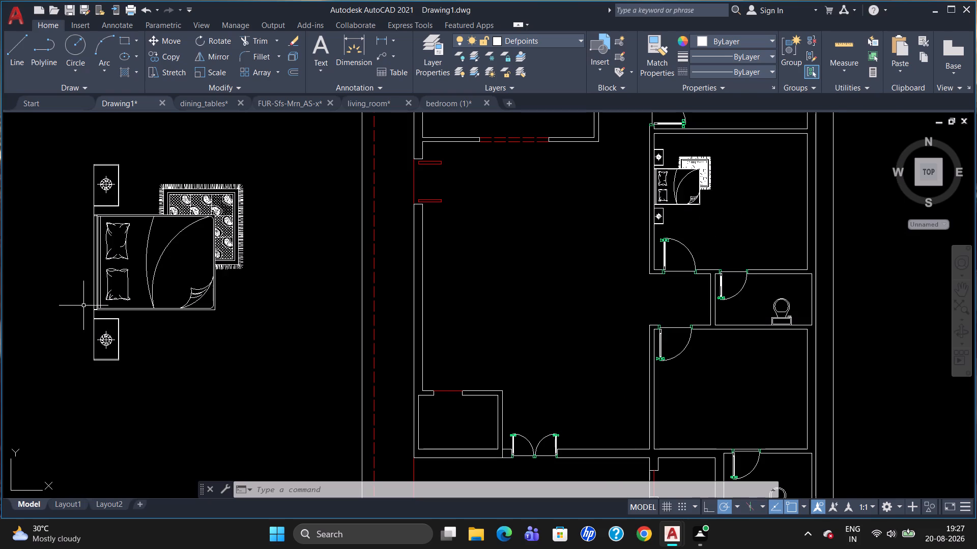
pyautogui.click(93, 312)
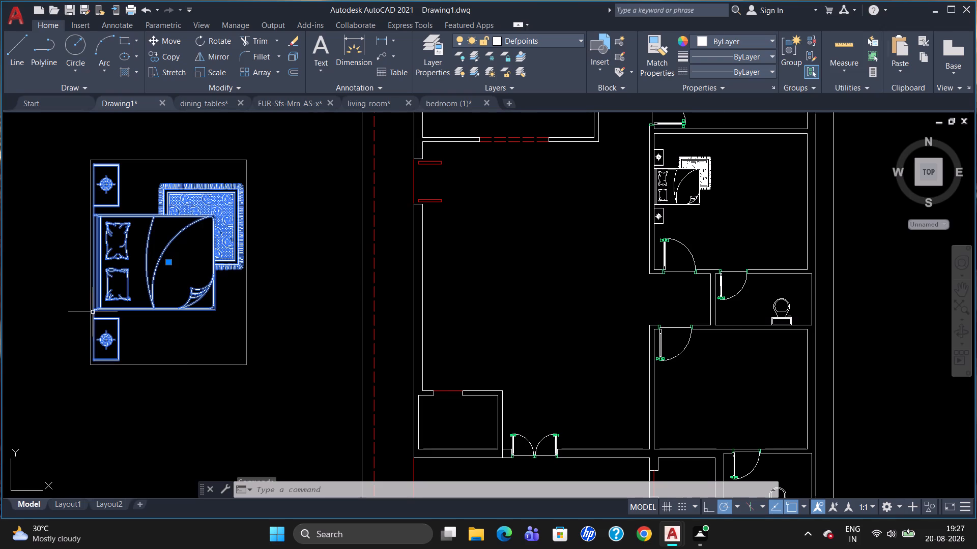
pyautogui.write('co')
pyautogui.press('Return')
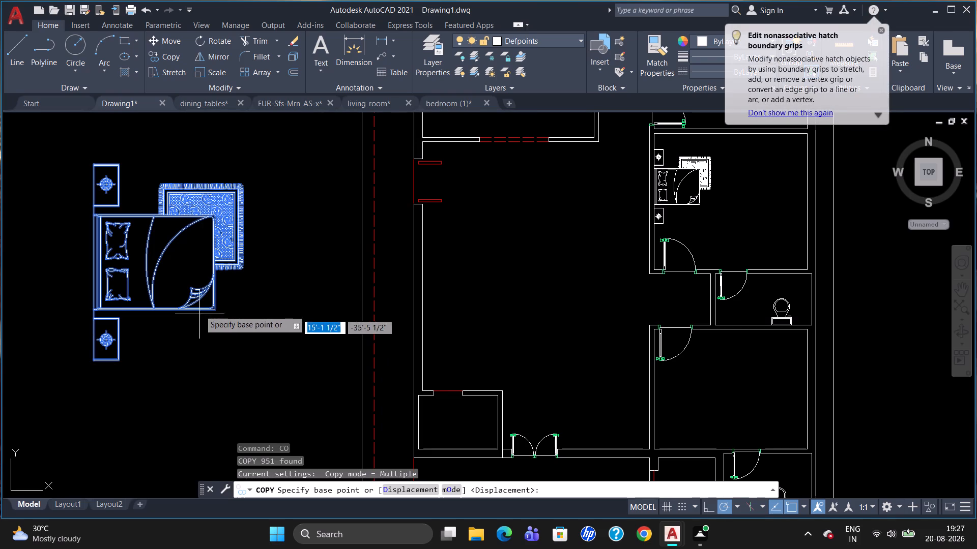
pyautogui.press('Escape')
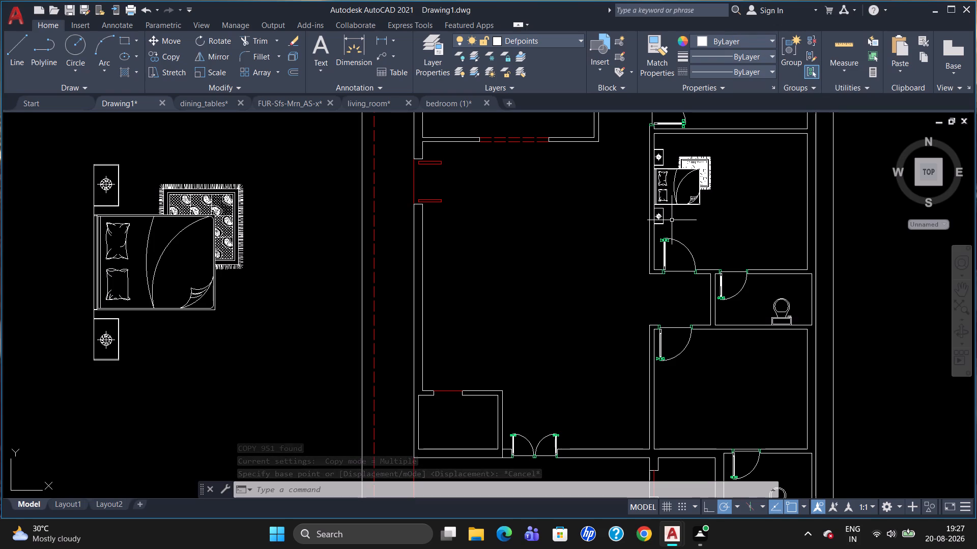
# Copy the middle bedroom's bed group about 19 ft 3 in straight south onto the west wall of the southern east-side bedroom.
pyautogui.write('co')
pyautogui.press('Return')
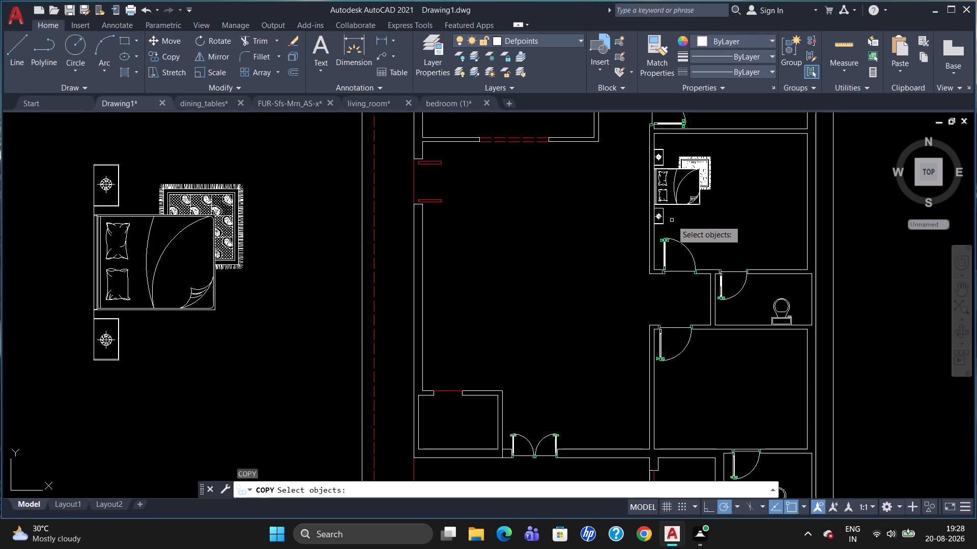
pyautogui.click(661, 222)
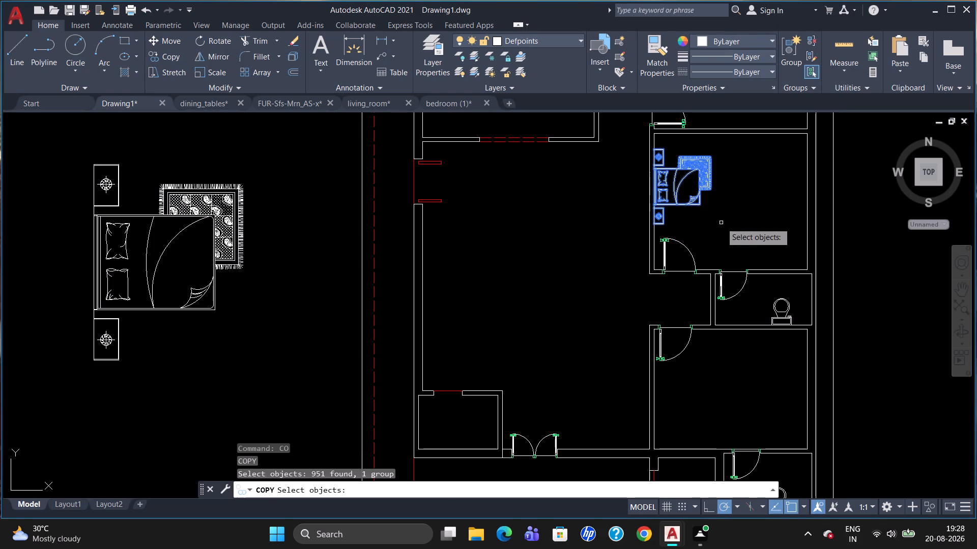
pyautogui.press('Return')
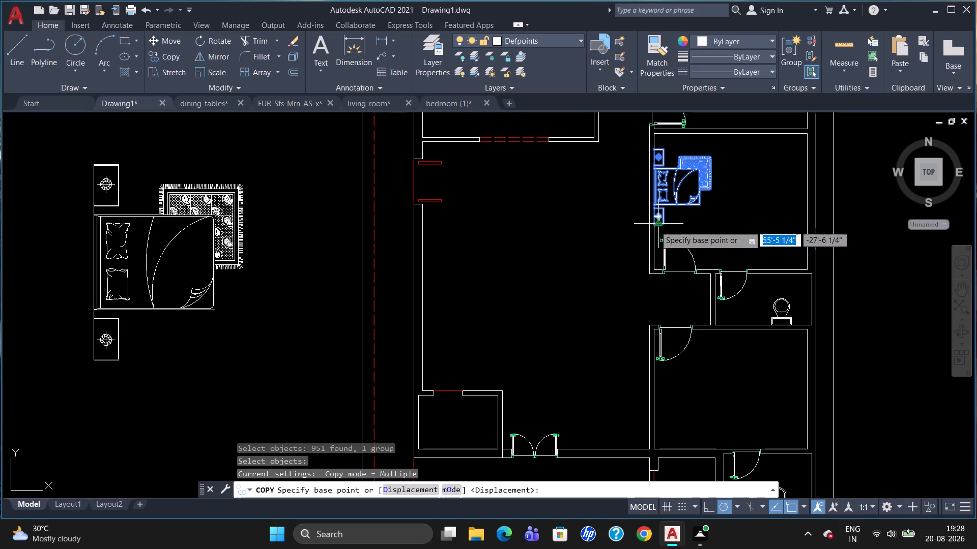
pyautogui.click(657, 226)
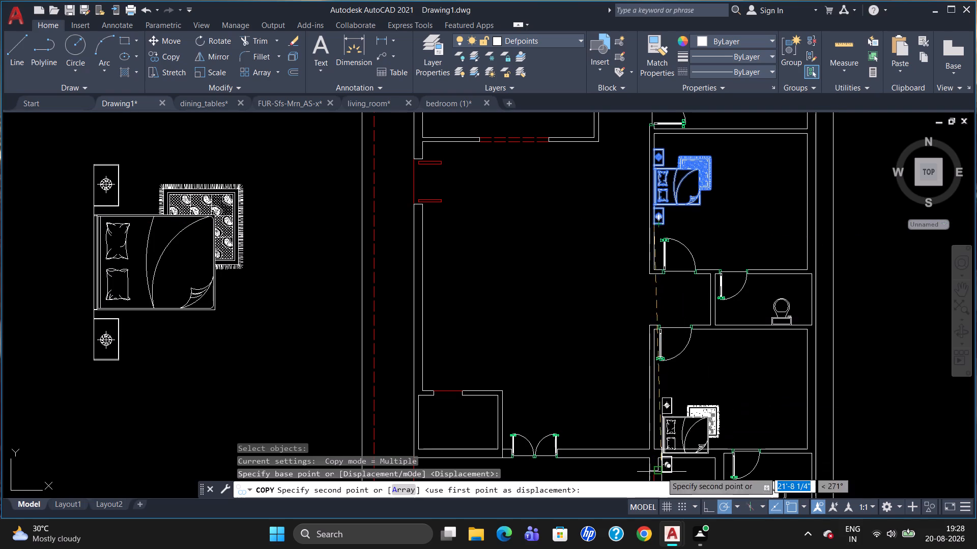
pyautogui.scroll(1, 663, 467)
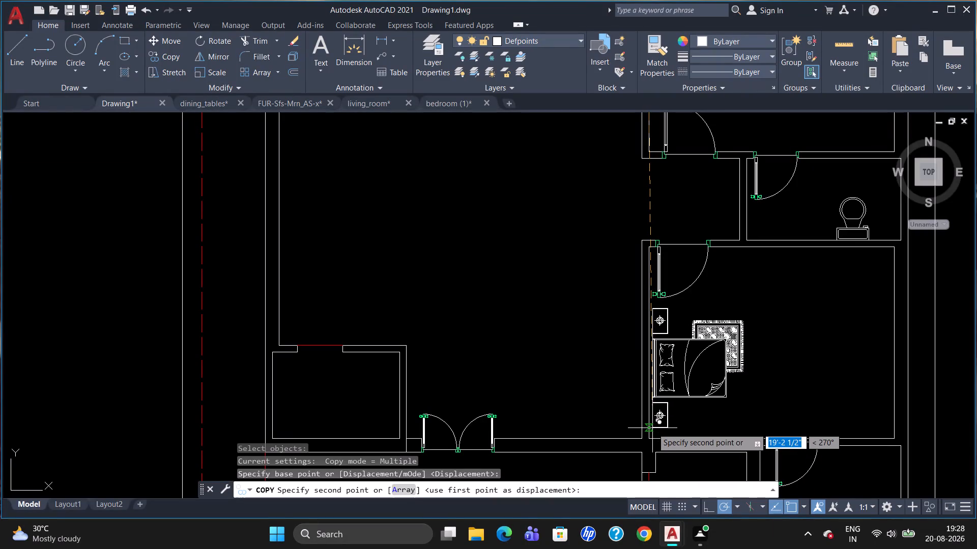
pyautogui.scroll(2, 651, 427)
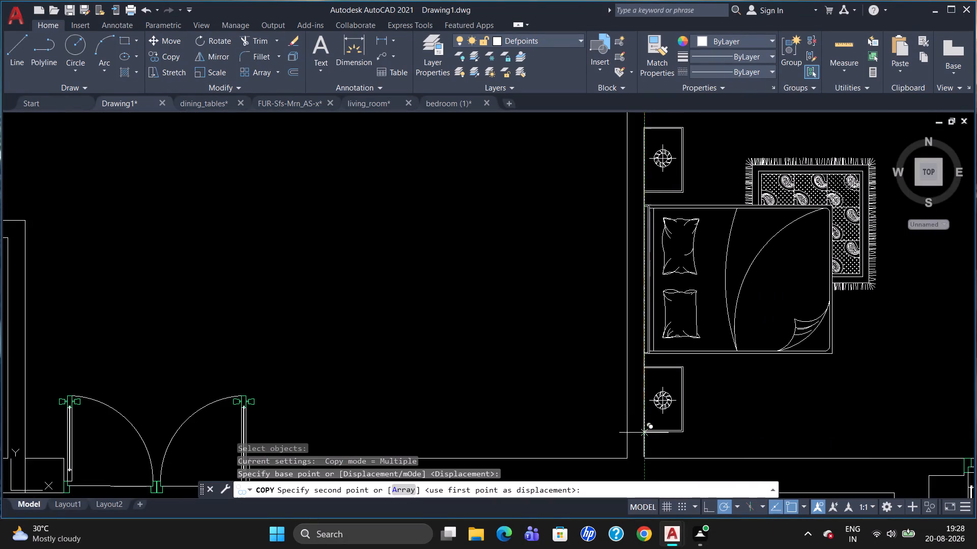
pyautogui.click(645, 432)
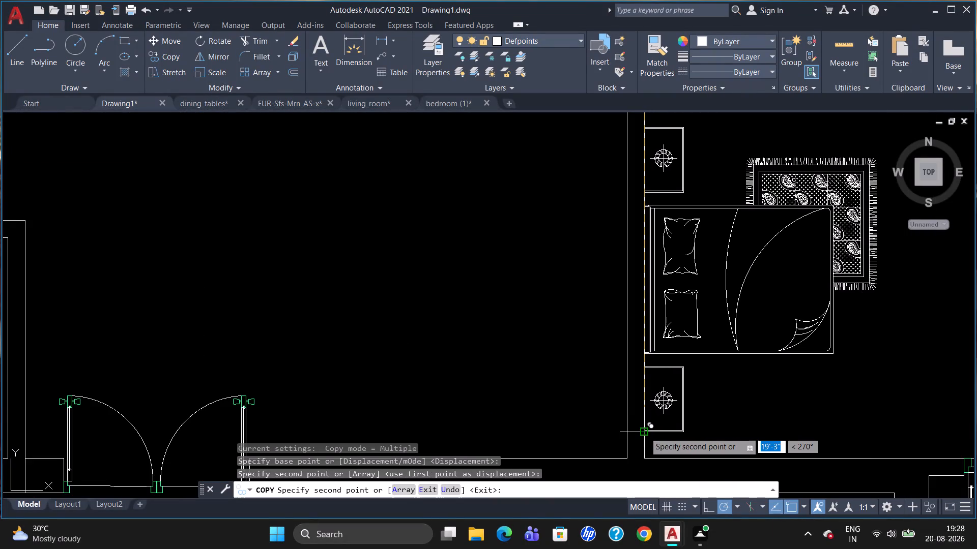
pyautogui.press('Escape')
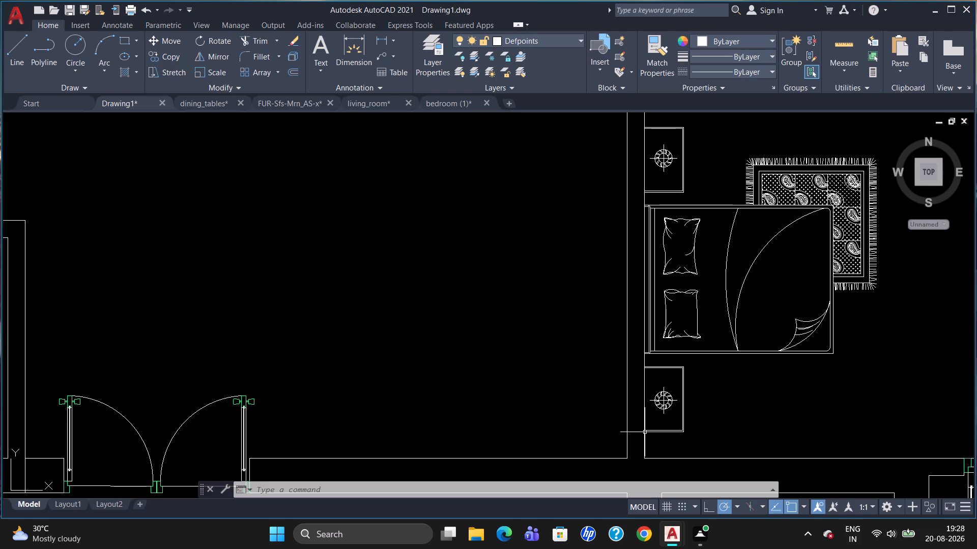
# Copy the middle bedroom's bed group about 11 ft 7 in at 66° onto the open floor of the northeast bedroom.
pyautogui.scroll(-2, 787, 339)
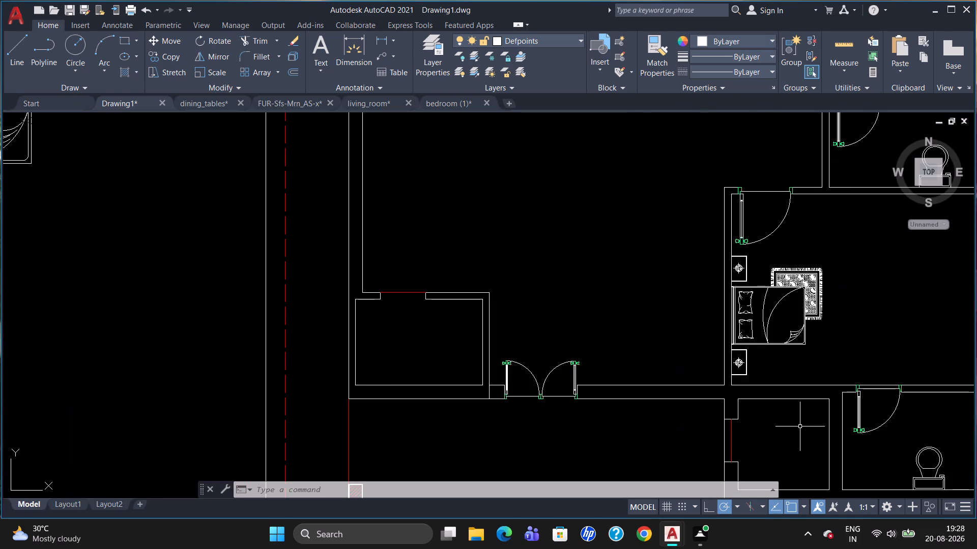
pyautogui.scroll(3, 798, 420)
pyautogui.scroll(-3, 786, 344)
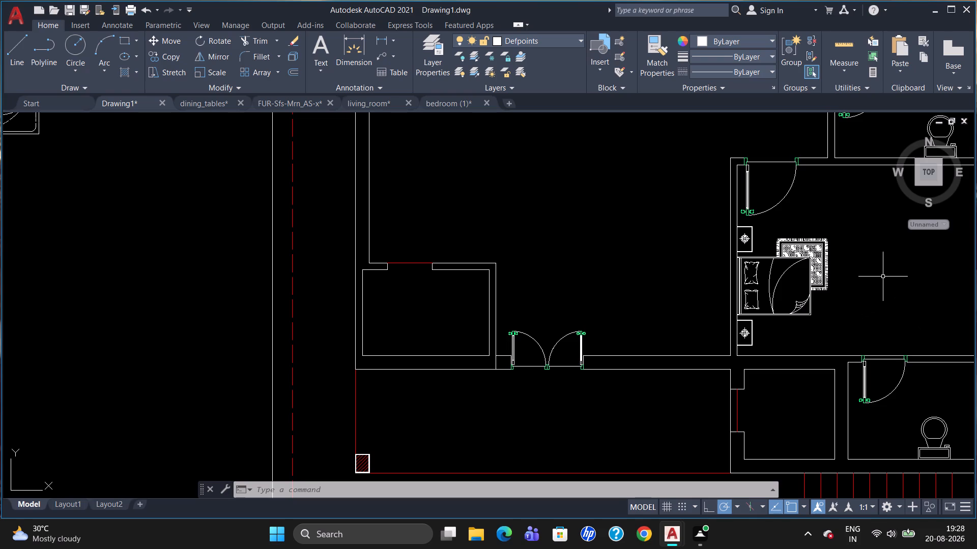
pyautogui.scroll(-1, 881, 279)
pyautogui.scroll(4, 863, 289)
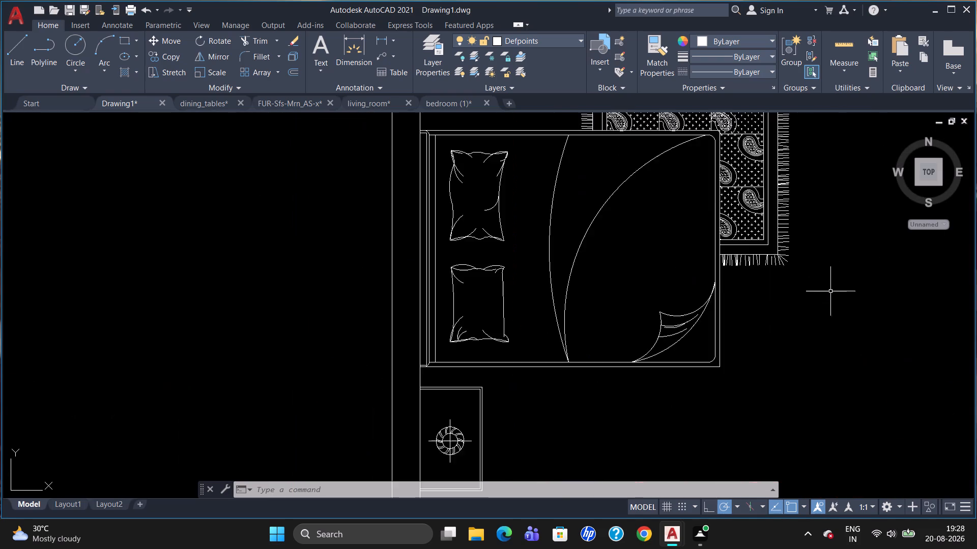
pyautogui.scroll(-4, 815, 294)
pyautogui.scroll(-2, 821, 211)
pyautogui.scroll(3, 842, 138)
pyautogui.scroll(-3, 801, 228)
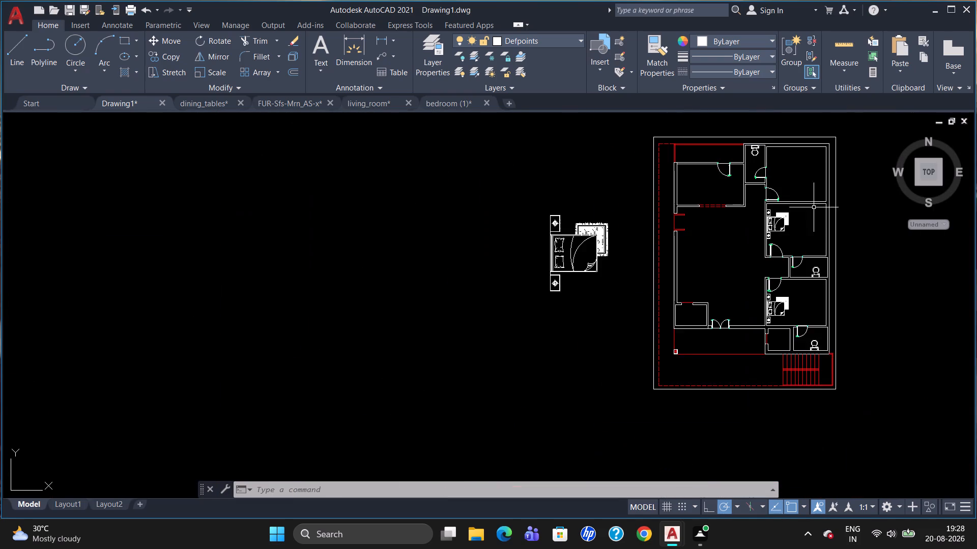
pyautogui.scroll(2, 827, 146)
pyautogui.click(699, 327)
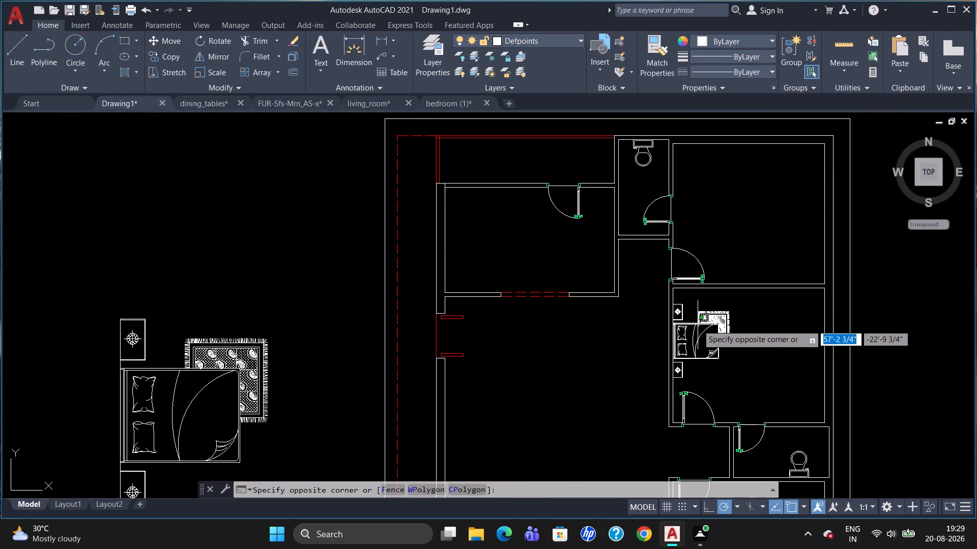
pyautogui.click(697, 325)
pyautogui.click(690, 324)
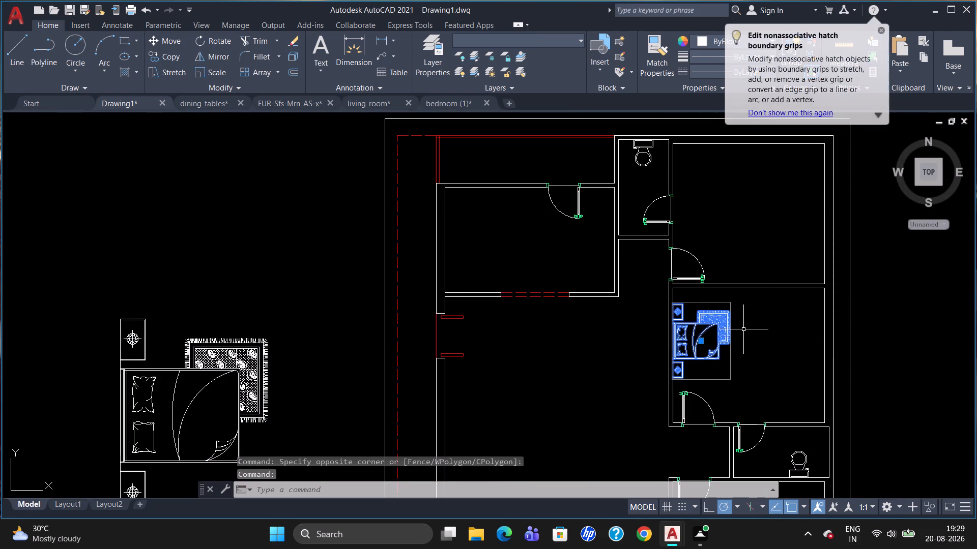
pyautogui.write('co')
pyautogui.press('Return')
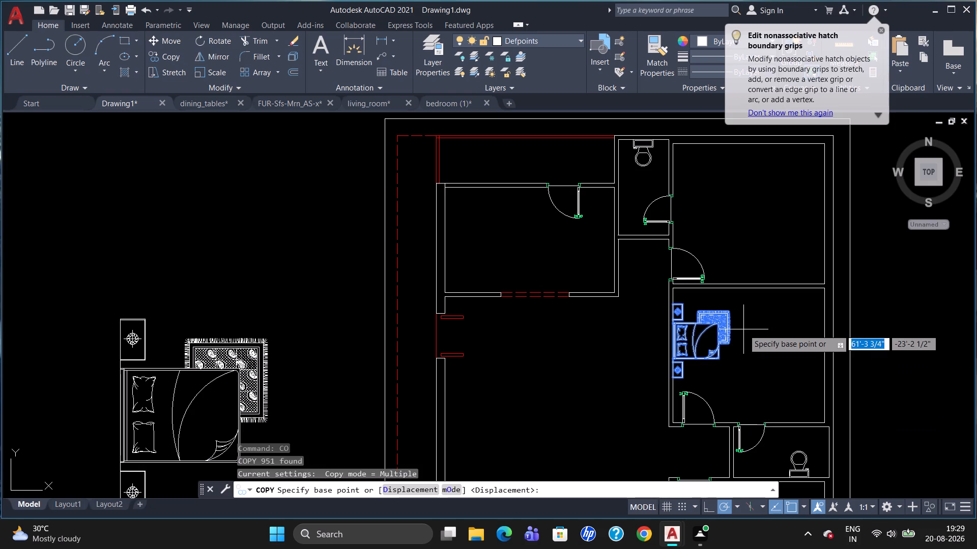
pyautogui.click(718, 335)
pyautogui.click(770, 224)
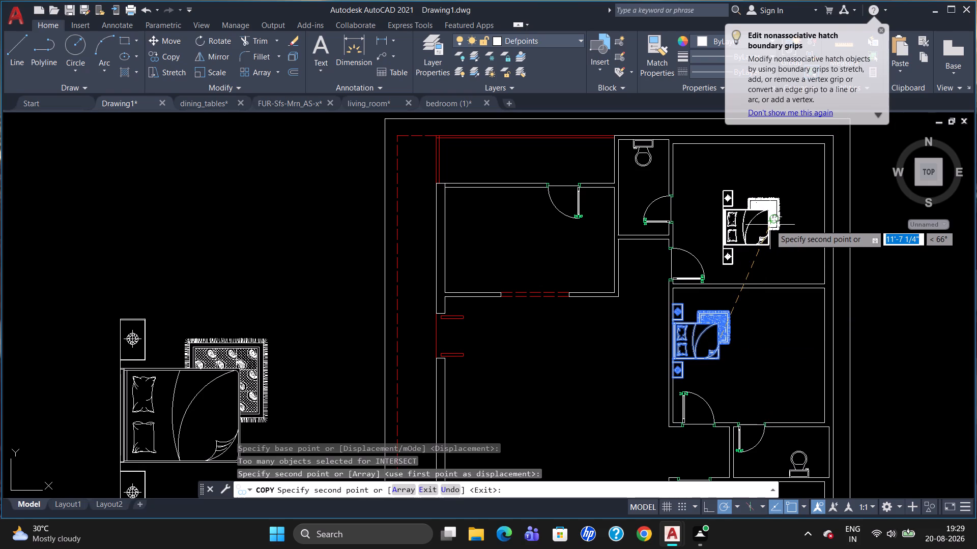
pyautogui.press('Escape')
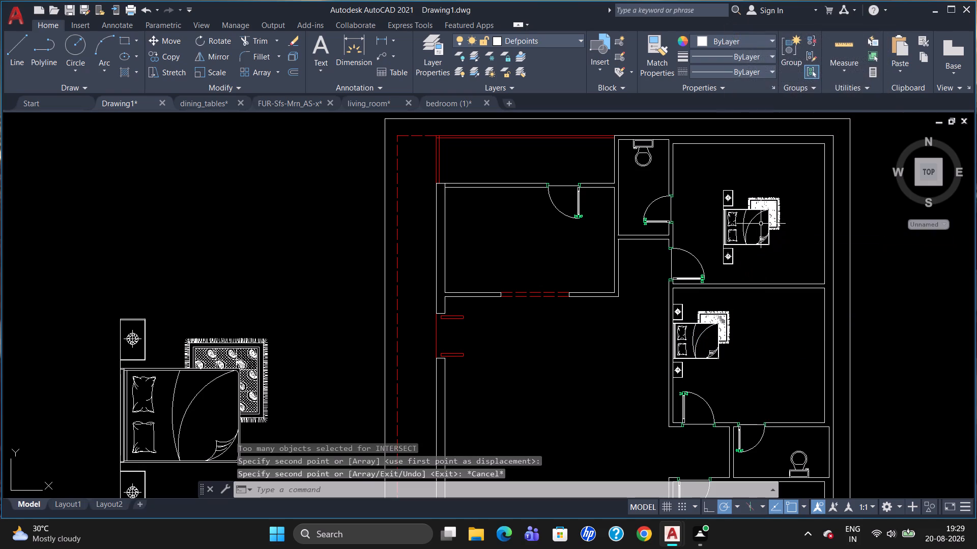
# Rotate the northeast bedroom's bed group 90° clockwise about its northwest bedside-table corner so the headboard faces north.
pyautogui.click(755, 217)
pyautogui.write('ro')
pyautogui.press('Return')
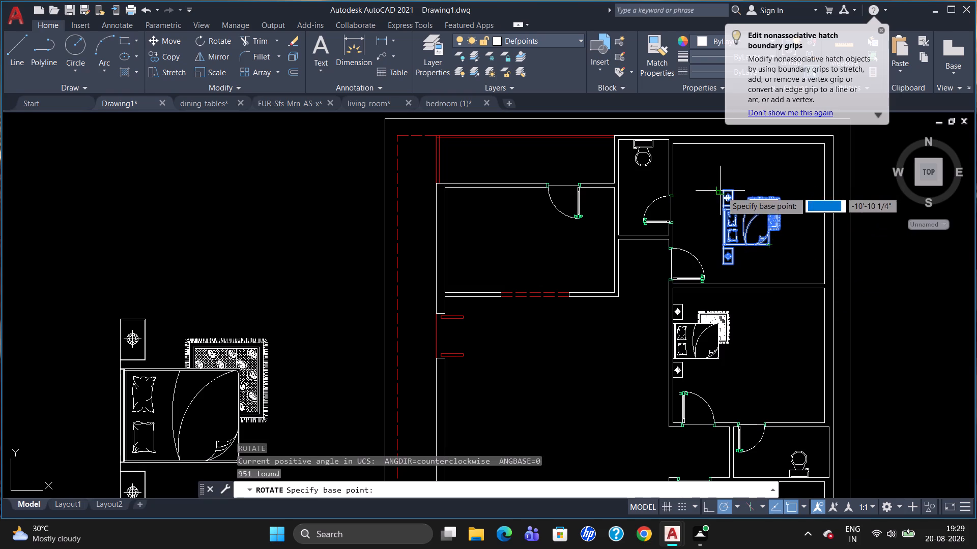
pyautogui.click(722, 191)
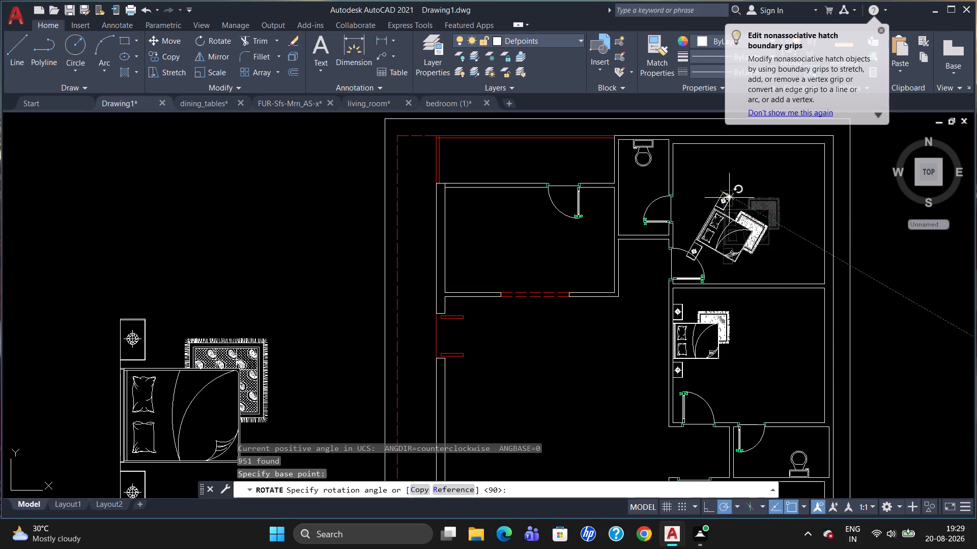
pyautogui.click(720, 293)
# Move the northeast bedroom's bed group about 7 ft at 39° so its headboard sits against the room's north wall.
pyautogui.click(679, 217)
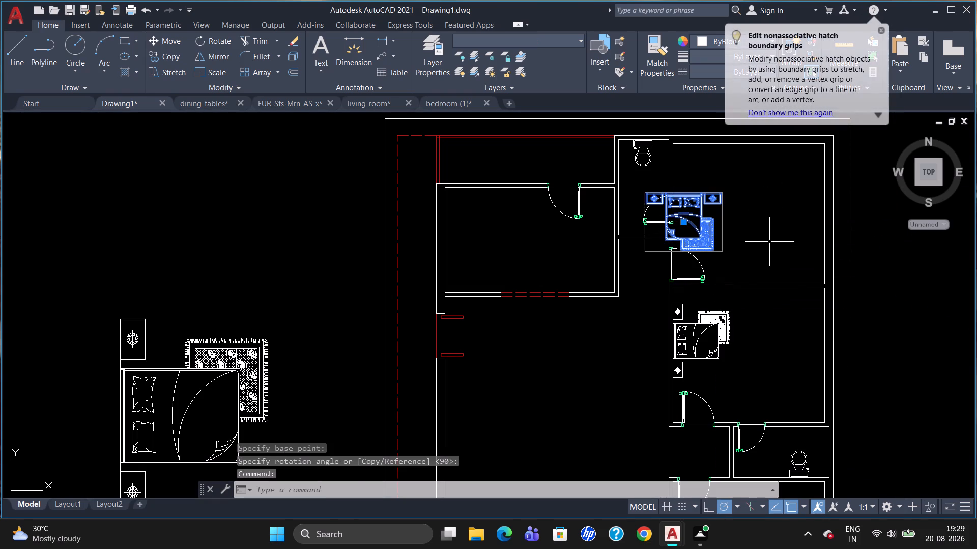
pyautogui.press('m')
pyautogui.press('Return')
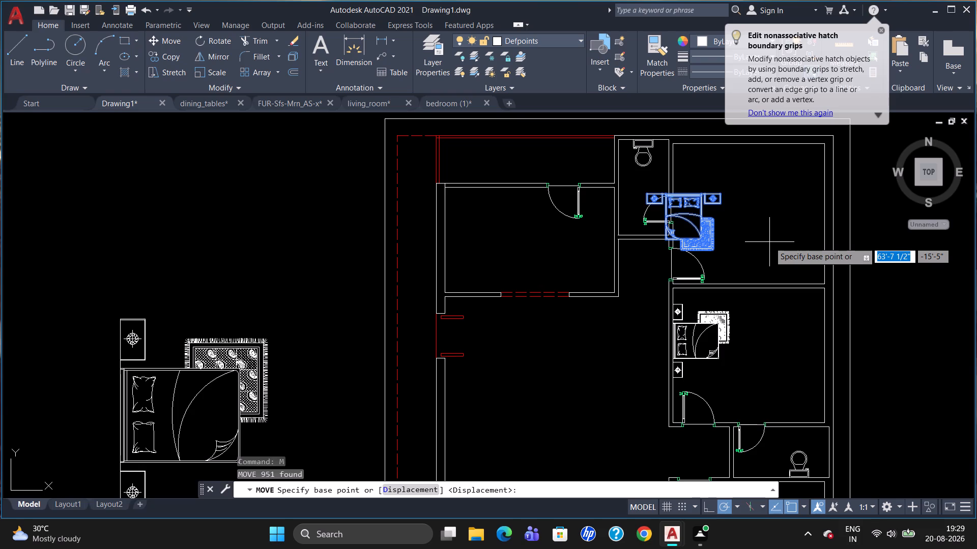
pyautogui.click(716, 194)
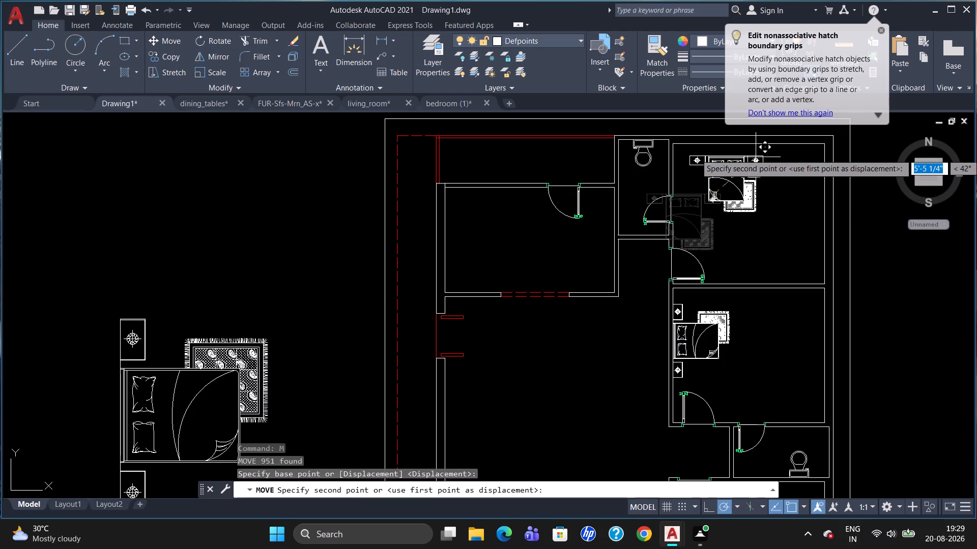
pyautogui.scroll(2, 766, 148)
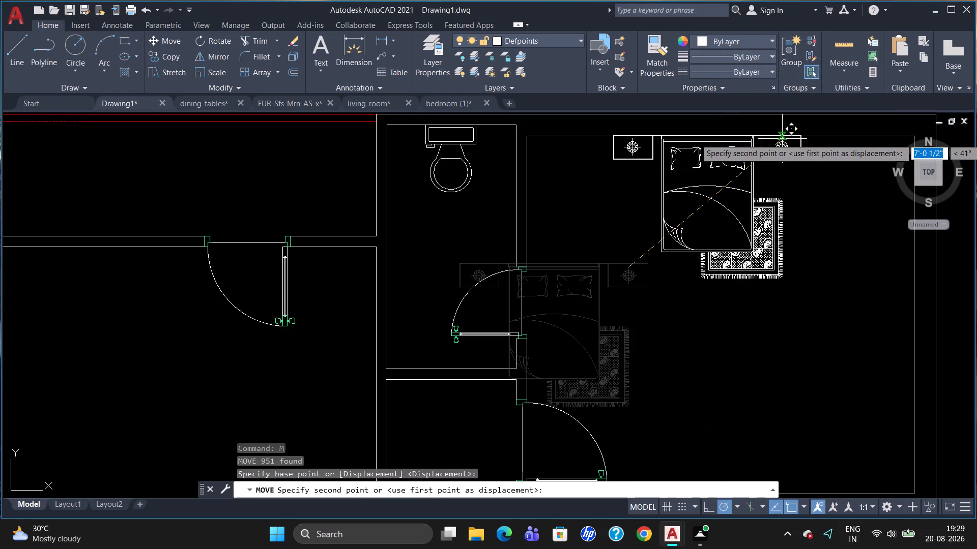
pyautogui.scroll(3, 783, 141)
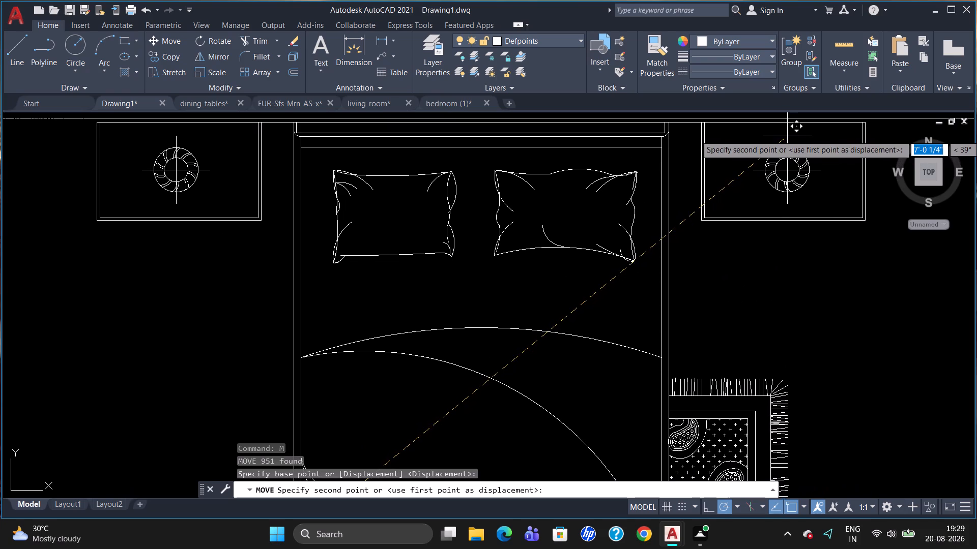
pyautogui.click(787, 133)
pyautogui.scroll(-3, 790, 178)
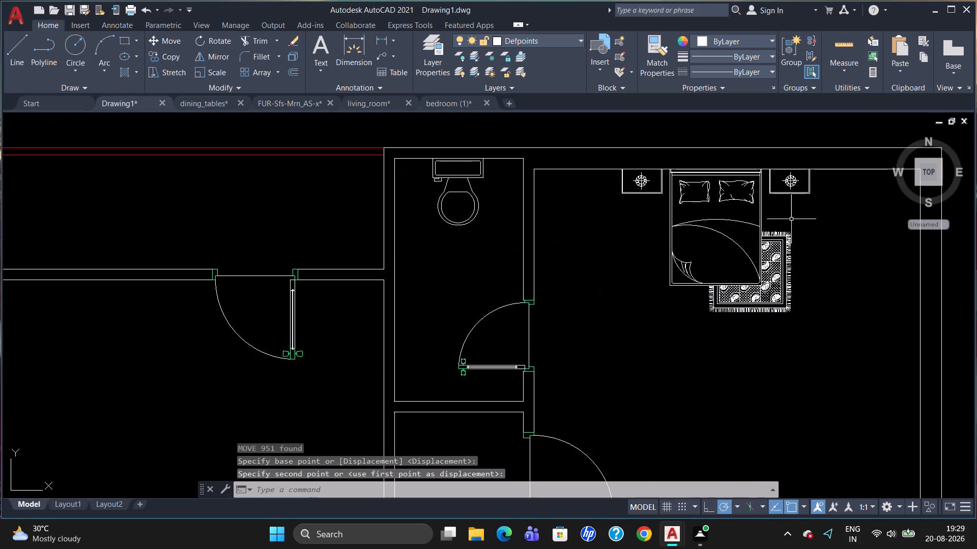
pyautogui.press('Escape')
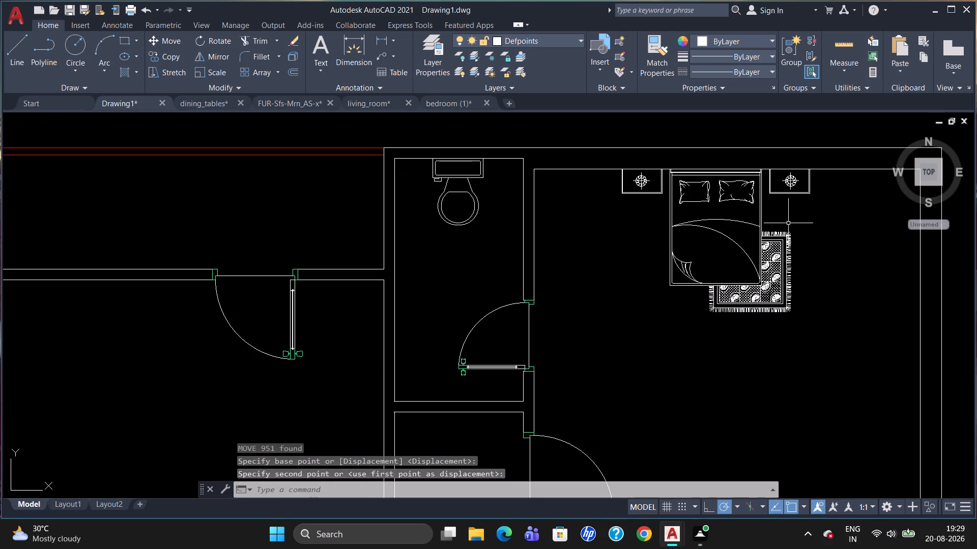
# Delete the leftover oversized bed group lying outside the floor plan on its west side.
pyautogui.scroll(-4, 788, 221)
pyautogui.click(558, 319)
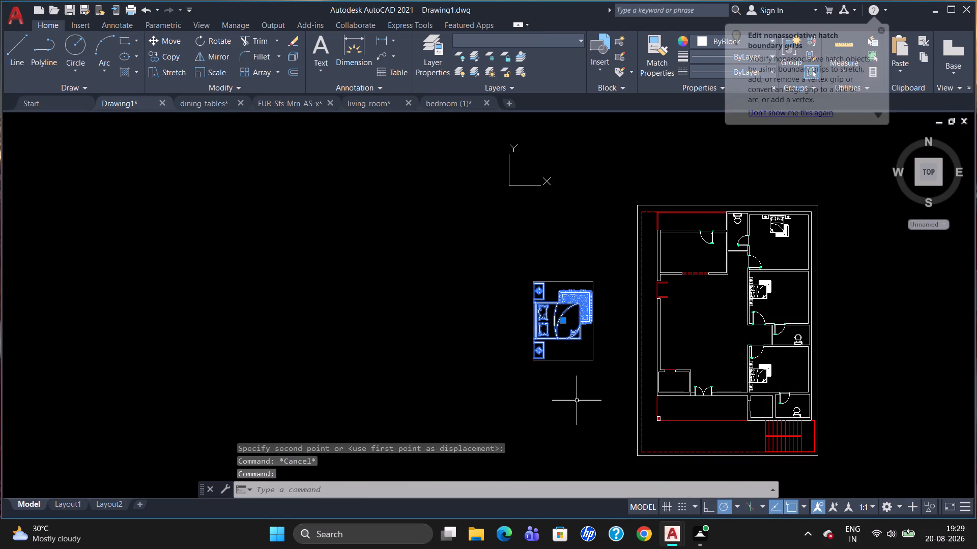
pyautogui.press('Delete')
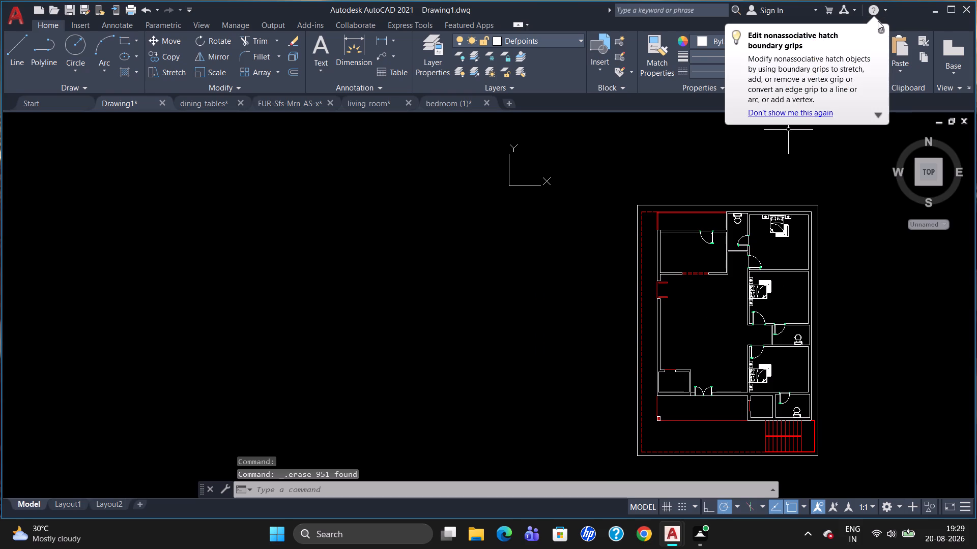
pyautogui.click(881, 31)
# Examine the furnished bedrooms, the bathrooms and the remaining unfurnished rooms across the whole floor plan.
pyautogui.scroll(3, 839, 286)
pyautogui.scroll(-2, 786, 328)
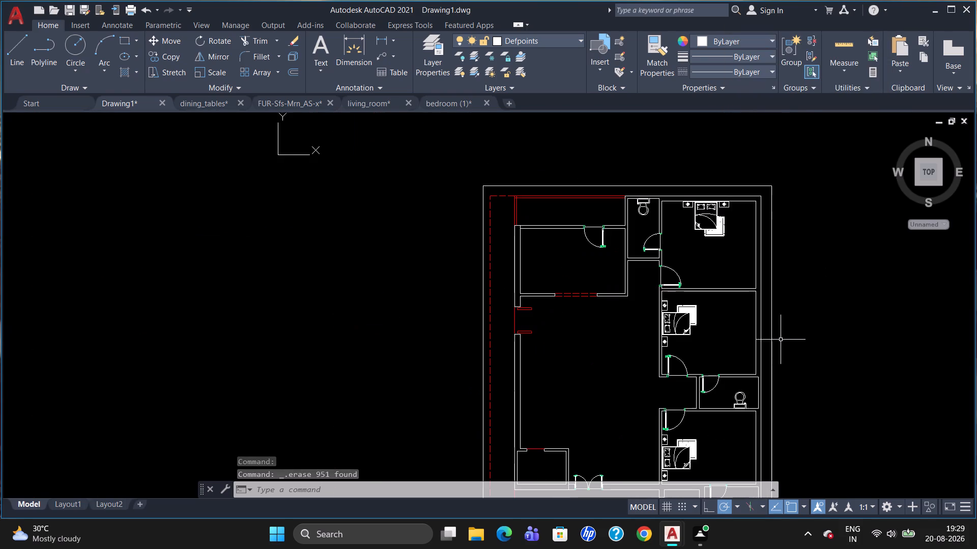
pyautogui.scroll(2, 778, 470)
pyautogui.scroll(-2, 705, 414)
pyautogui.scroll(1, 722, 457)
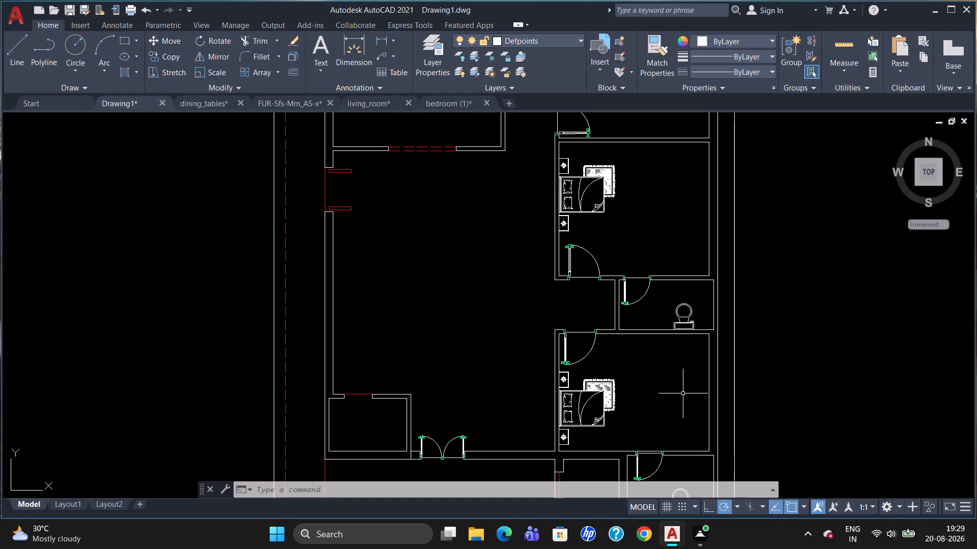
pyautogui.scroll(-2, 631, 398)
pyautogui.scroll(3, 651, 428)
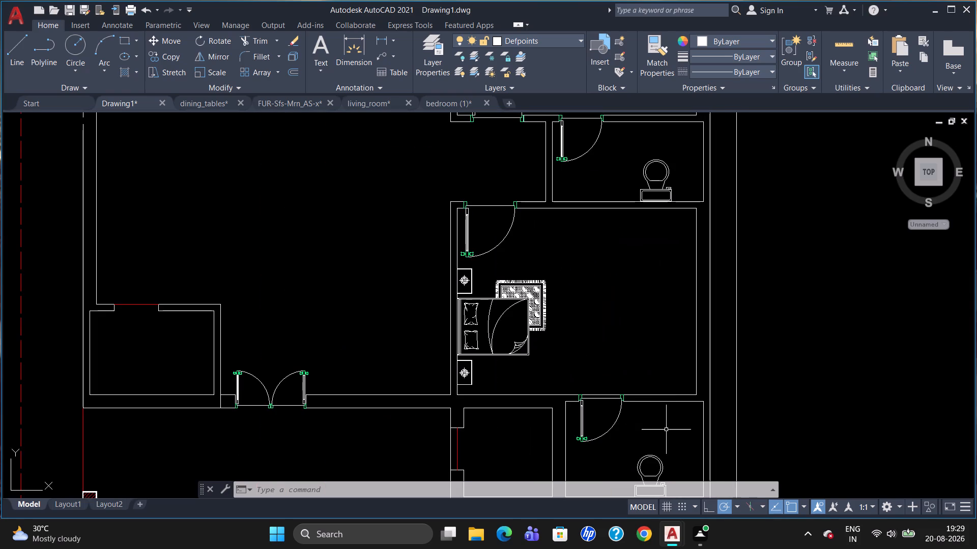
pyautogui.scroll(-2, 686, 326)
pyautogui.scroll(1, 694, 399)
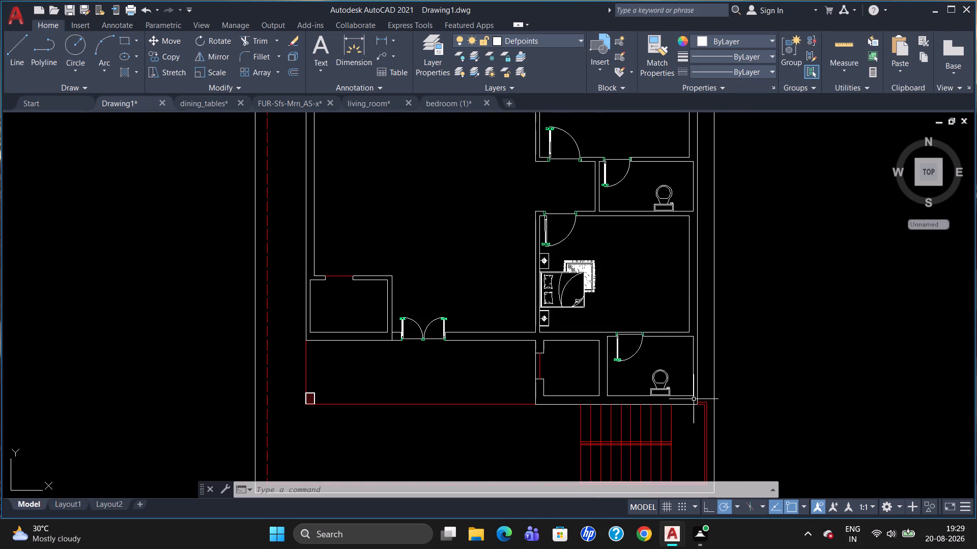
pyautogui.scroll(-1, 688, 277)
pyautogui.scroll(2, 670, 215)
pyautogui.scroll(-1, 672, 249)
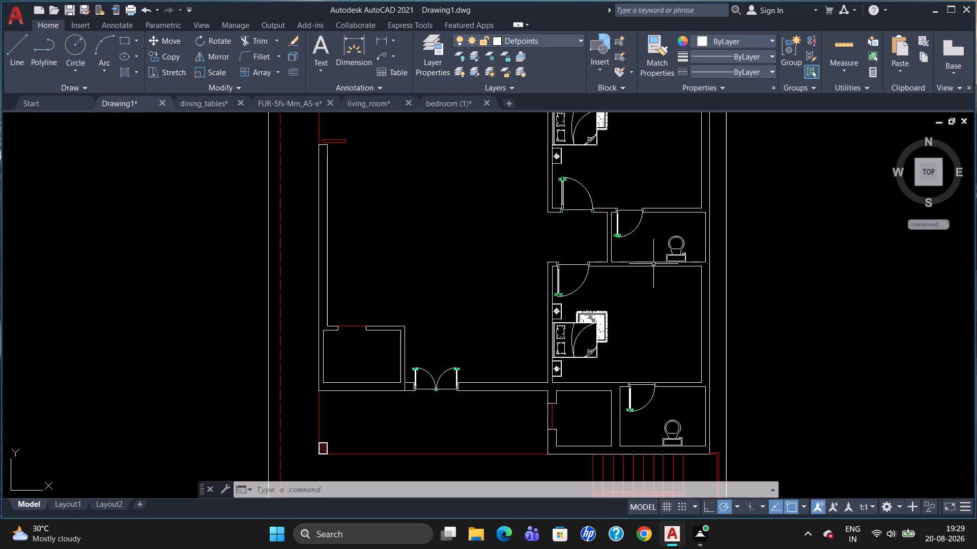
pyautogui.scroll(-1, 654, 273)
pyautogui.scroll(2, 654, 187)
pyautogui.scroll(-2, 656, 216)
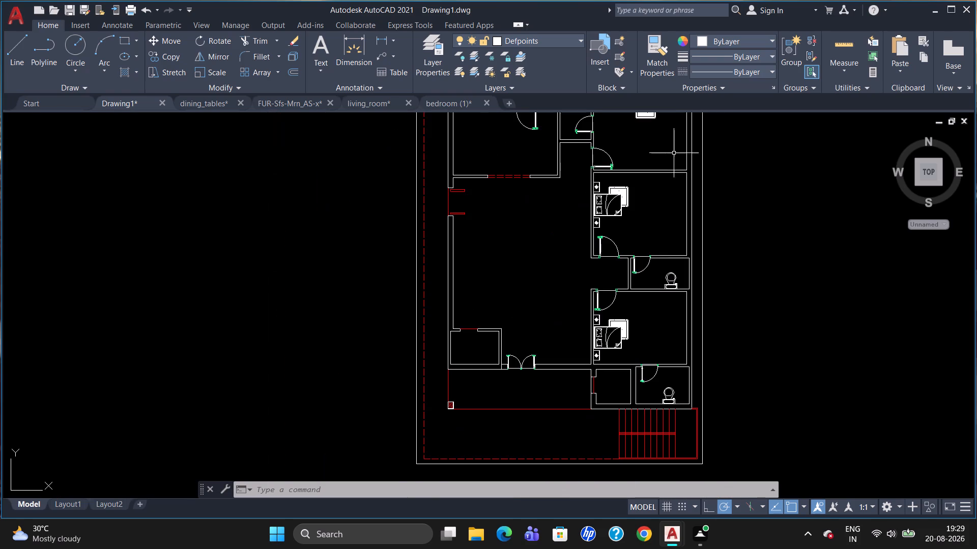
pyautogui.scroll(3, 675, 142)
pyautogui.scroll(-3, 660, 194)
pyautogui.scroll(1, 569, 163)
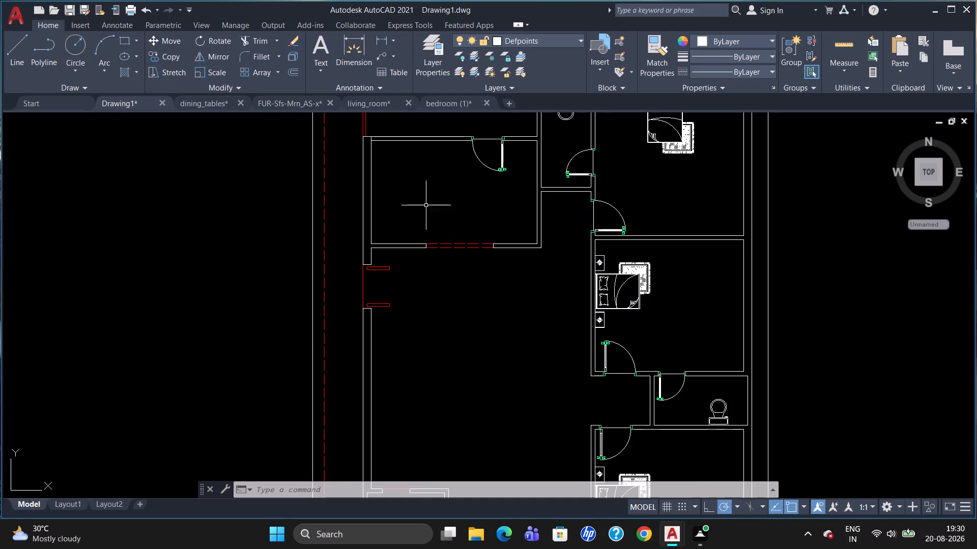
# In the dining_tables drawing, group all parts of the first rectangular six-chair dining table in the top row.
pyautogui.click(213, 105)
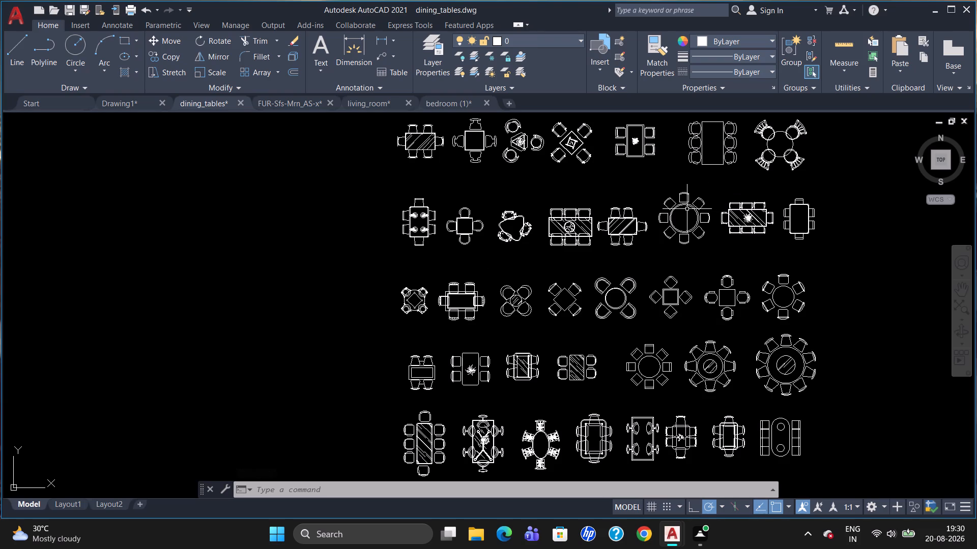
pyautogui.scroll(-1, 687, 209)
pyautogui.scroll(1, 701, 172)
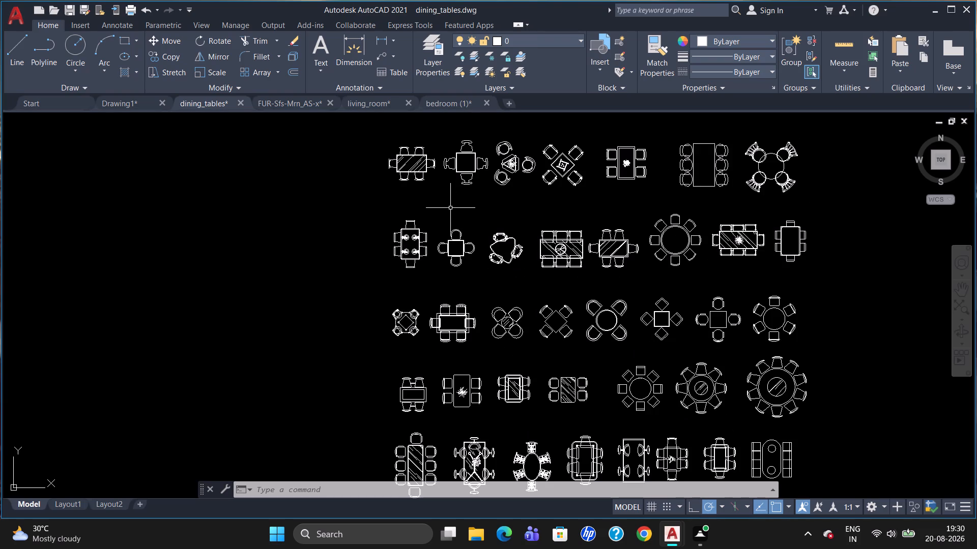
pyautogui.moveTo(429, 183); pyautogui.dragTo(367, 168)
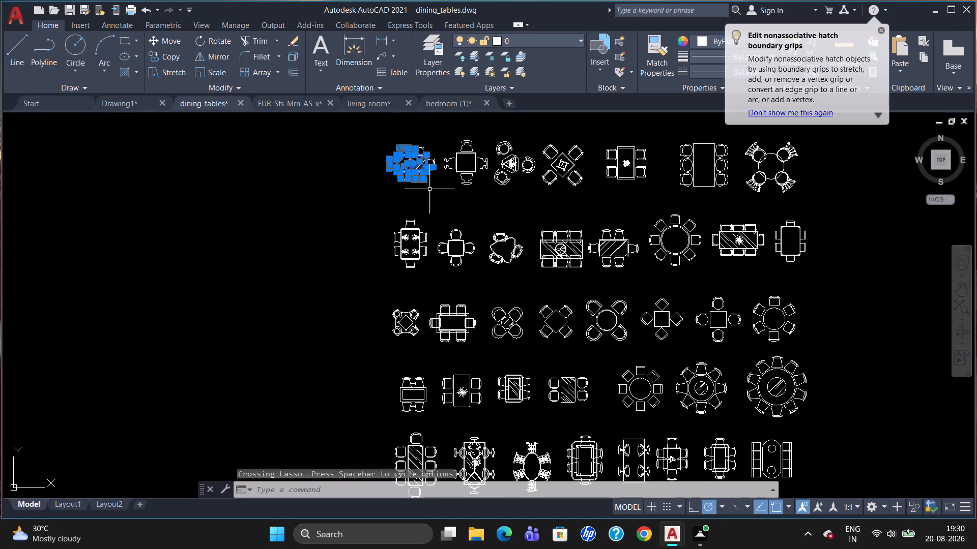
pyautogui.moveTo(442, 179); pyautogui.dragTo(392, 167)
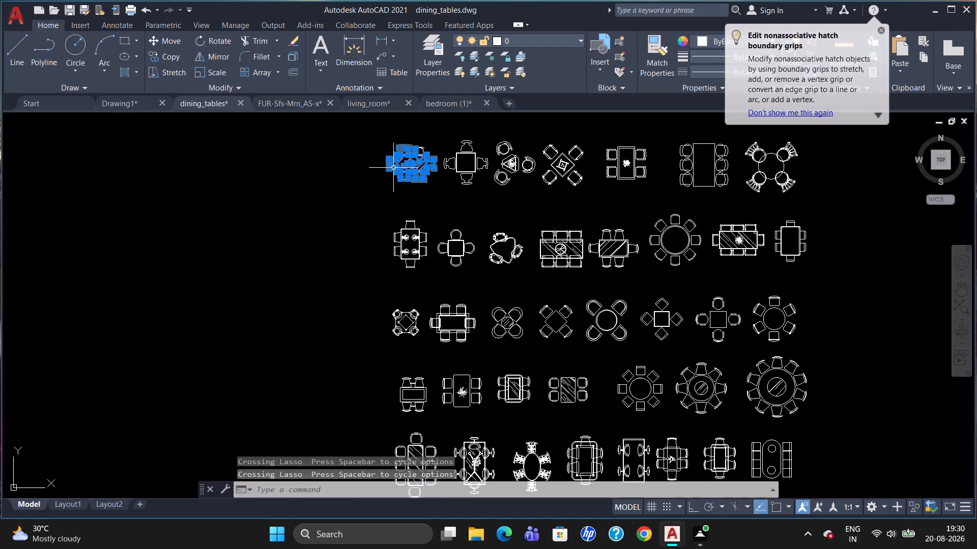
pyautogui.moveTo(434, 145); pyautogui.dragTo(399, 187)
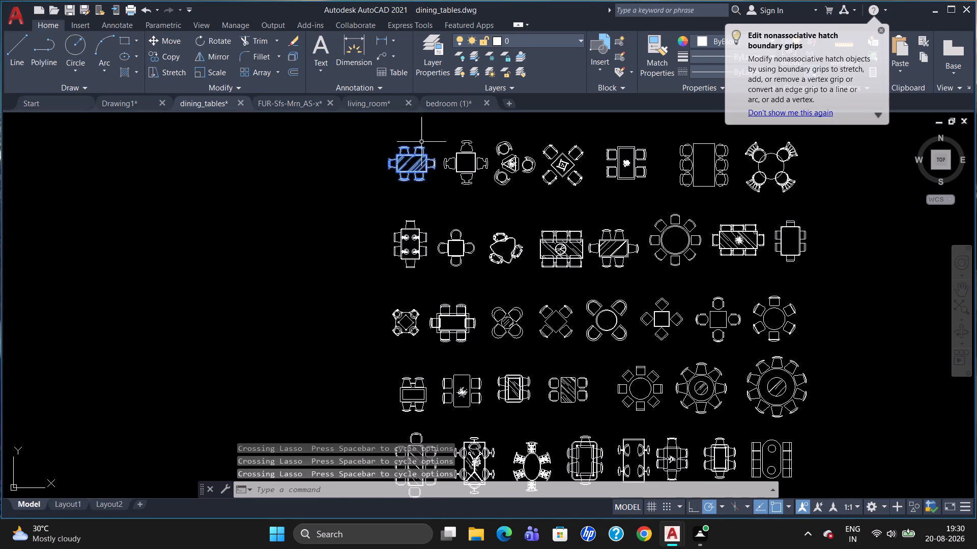
pyautogui.click(880, 30)
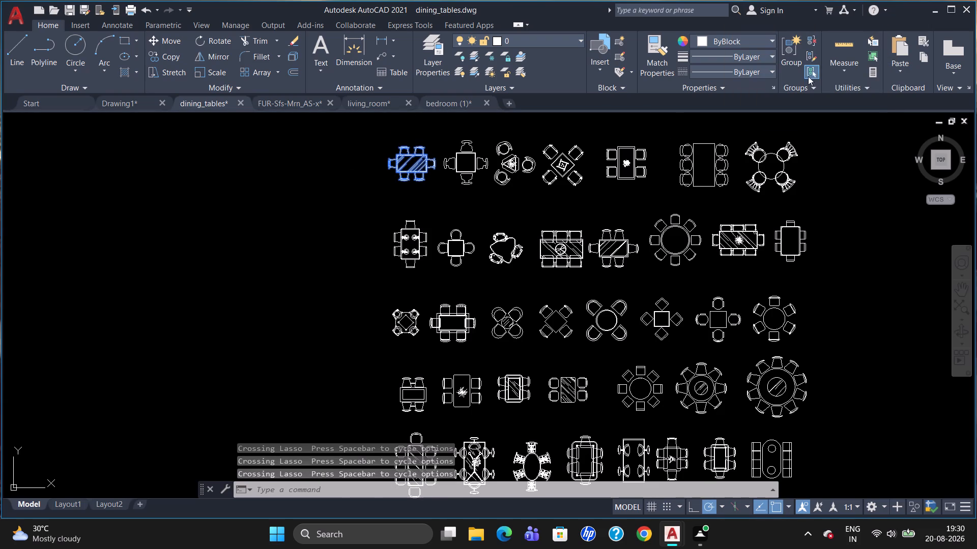
pyautogui.click(794, 64)
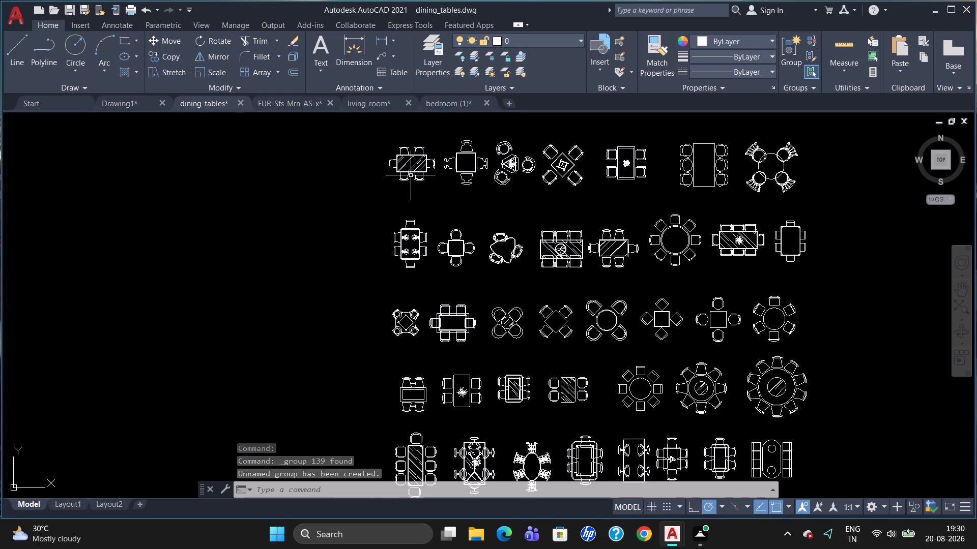
# Copy the grouped six-chair dining table into Drawing1, placing it in the empty space west of the floor plan.
pyautogui.click(403, 173)
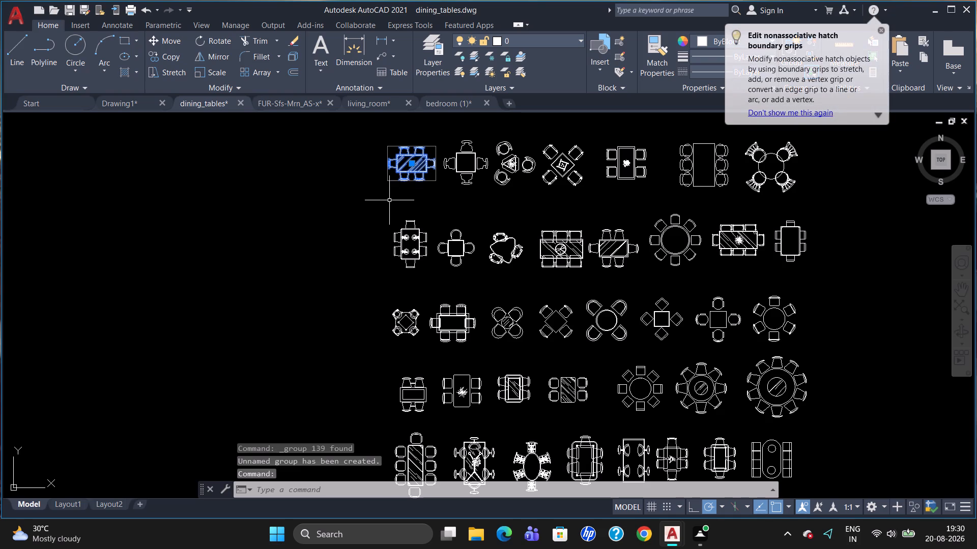
pyautogui.hotkey('ctrl', 'c')
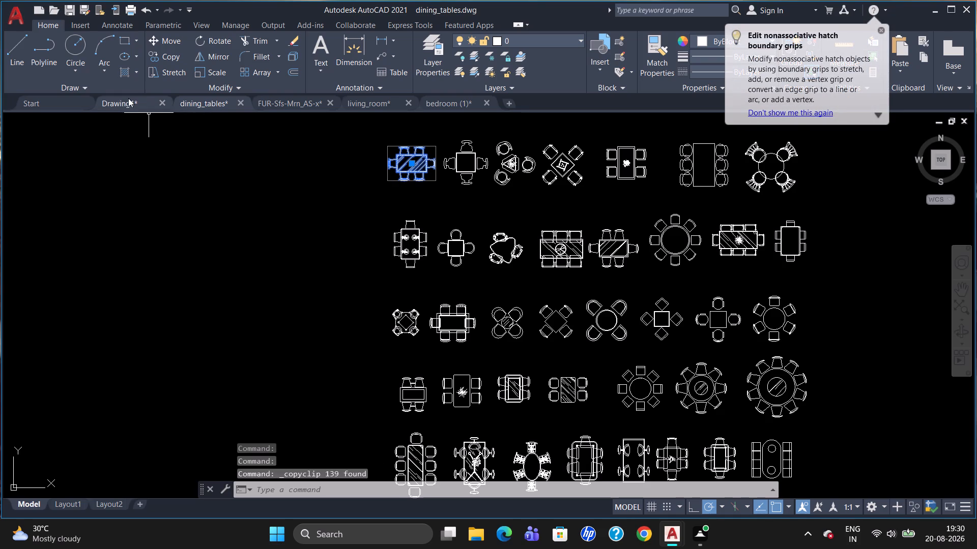
pyautogui.click(128, 98)
pyautogui.keyDown('ctrl'); pyautogui.click(225, 271); pyautogui.keyUp('ctrl')
pyautogui.hotkey('ctrl', 'c')
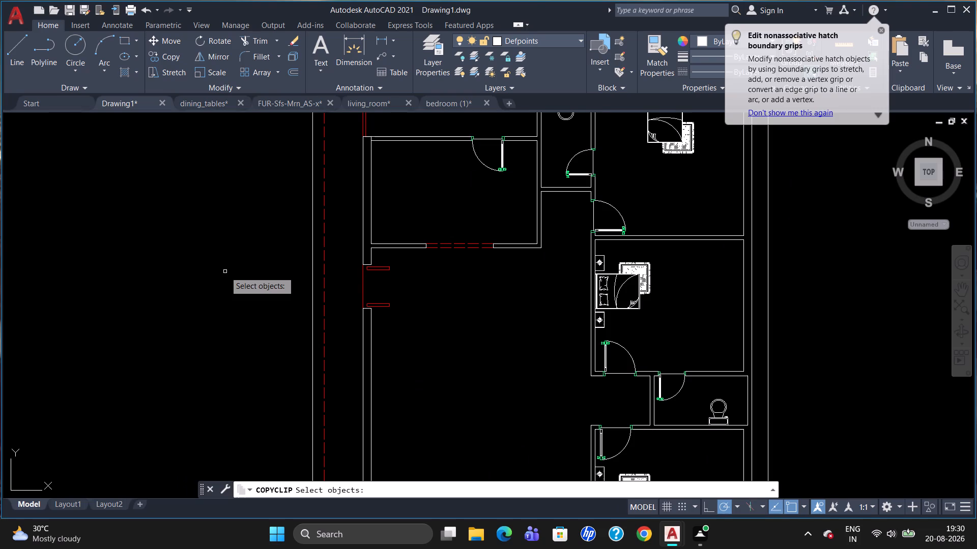
pyautogui.hotkey('ctrl', 'v')
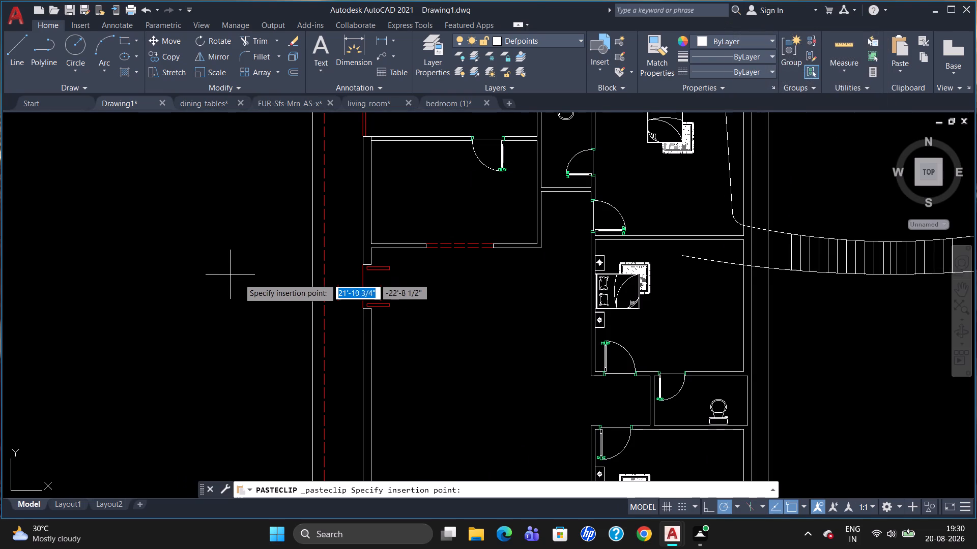
pyautogui.scroll(-3, 806, 349)
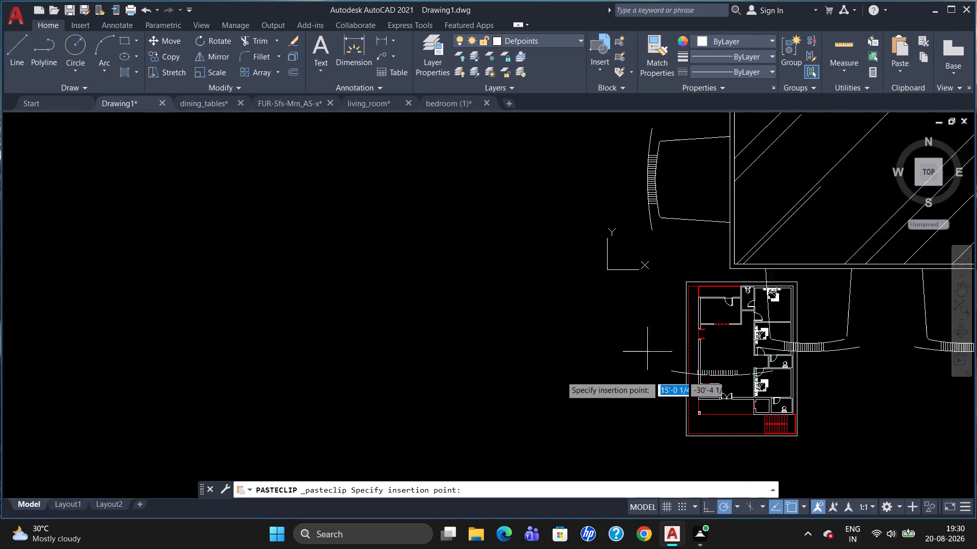
pyautogui.scroll(-1, 111, 441)
pyautogui.click(112, 440)
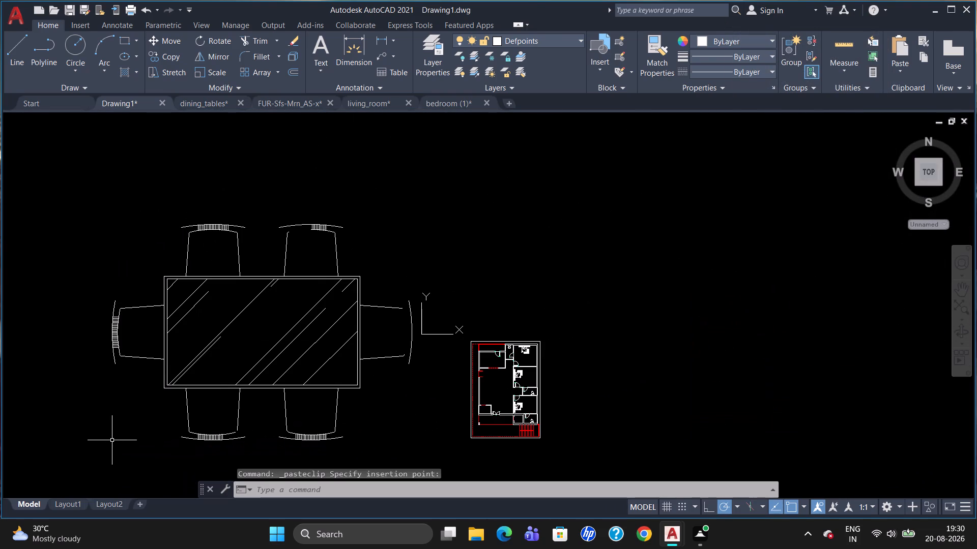
pyautogui.press('Escape')
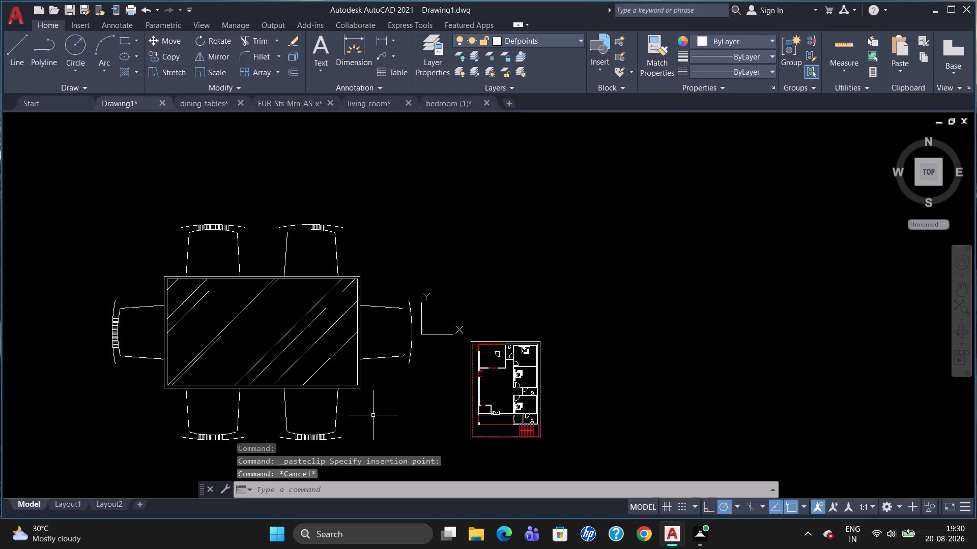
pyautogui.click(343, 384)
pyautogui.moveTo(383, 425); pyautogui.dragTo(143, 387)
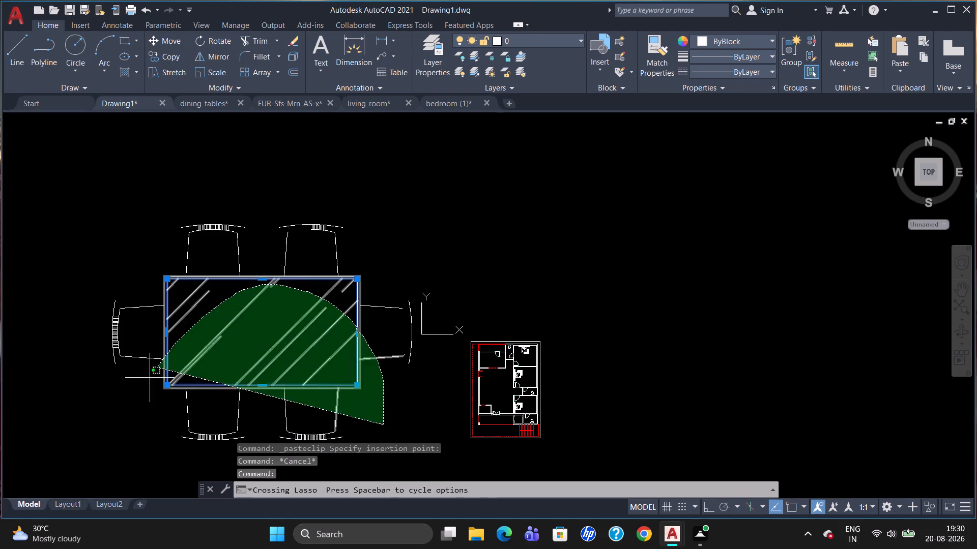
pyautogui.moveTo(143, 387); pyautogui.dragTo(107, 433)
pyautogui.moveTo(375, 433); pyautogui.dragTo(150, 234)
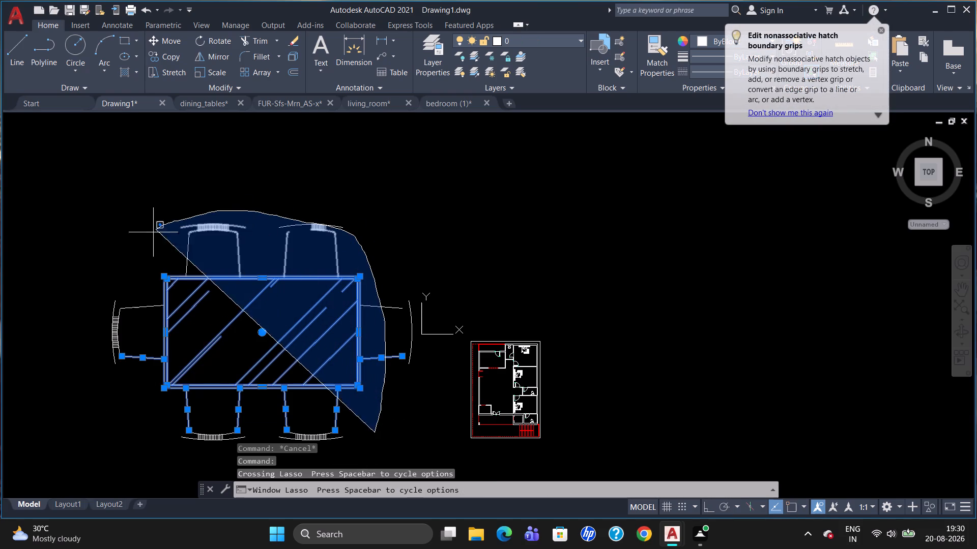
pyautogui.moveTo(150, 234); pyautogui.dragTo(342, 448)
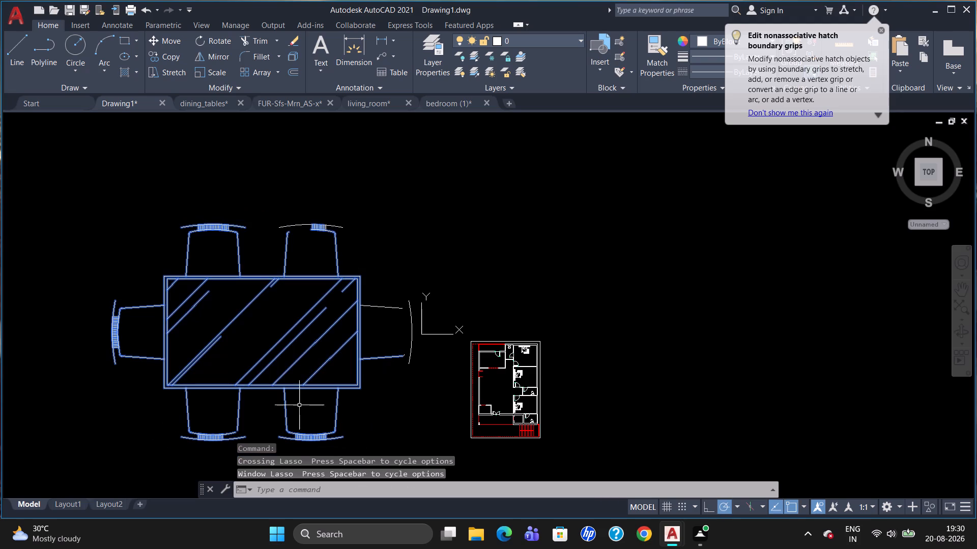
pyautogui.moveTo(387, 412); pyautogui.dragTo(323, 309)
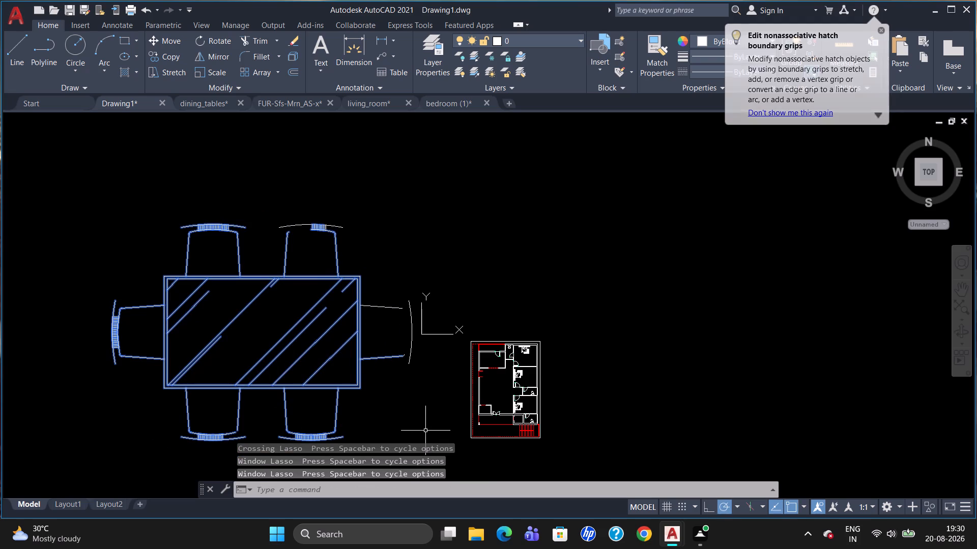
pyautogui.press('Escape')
# Delete every part of the oversized six-chair dining table lying in the empty space west of the floor plan.
pyautogui.moveTo(407, 332); pyautogui.dragTo(295, 344)
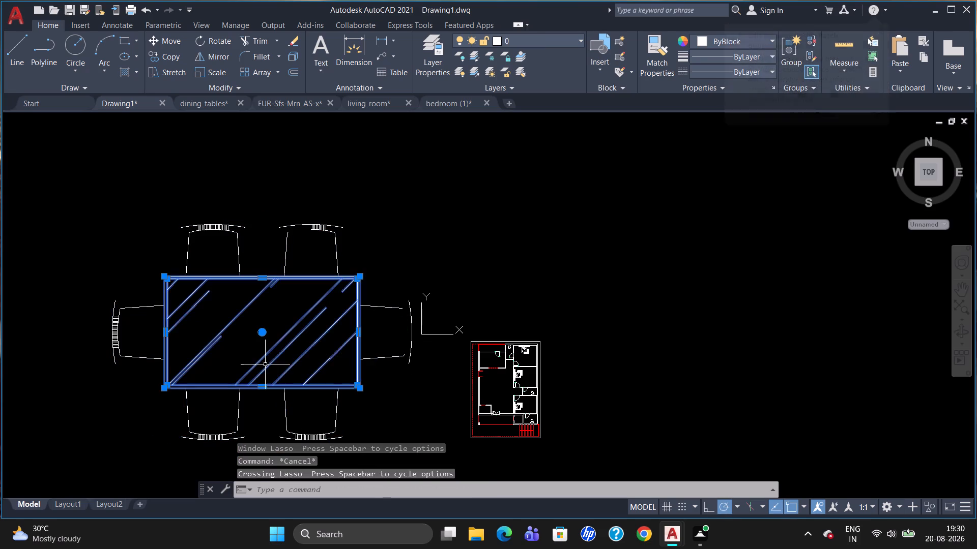
pyautogui.press('Escape')
pyautogui.moveTo(379, 433); pyautogui.dragTo(84, 415)
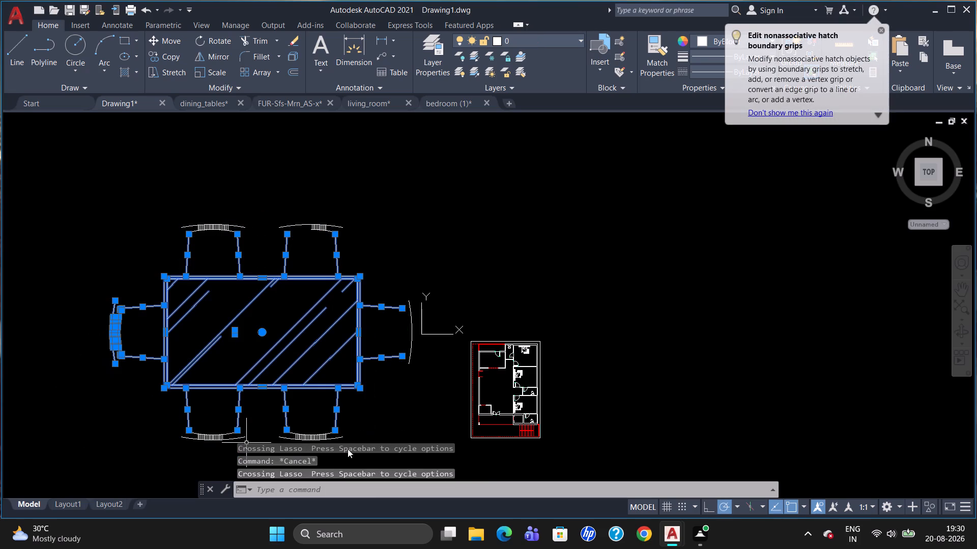
pyautogui.moveTo(422, 400); pyautogui.dragTo(349, 459)
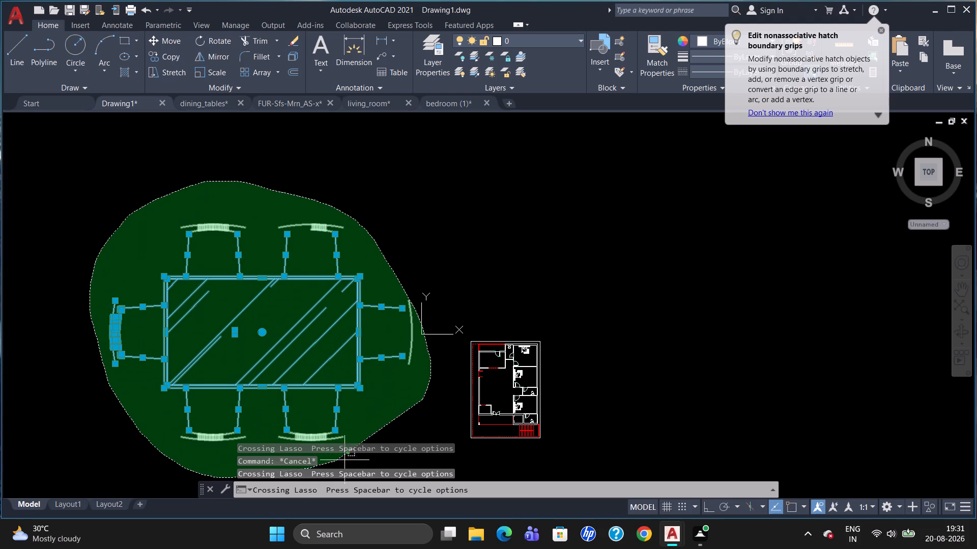
pyautogui.moveTo(349, 459); pyautogui.dragTo(364, 452)
pyautogui.press('Delete')
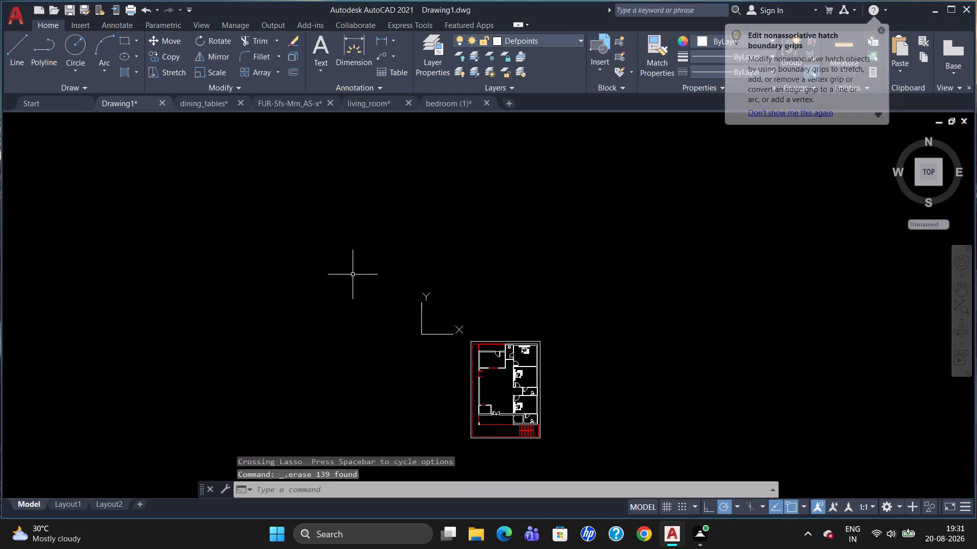
# In the dining_tables drawing, group all parts of the first rectangular six-chair table in the top row again.
pyautogui.scroll(2, 513, 358)
pyautogui.scroll(-3, 513, 356)
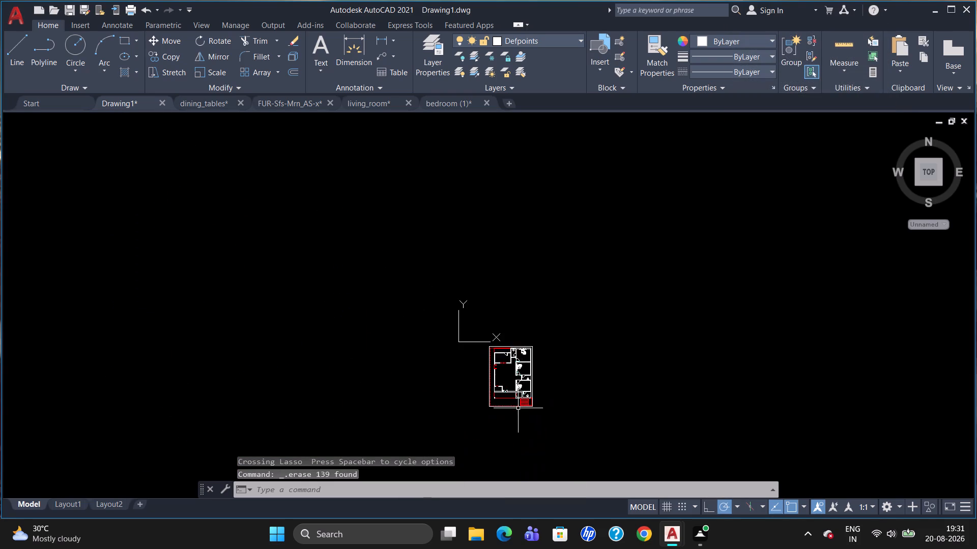
pyautogui.scroll(3, 518, 407)
pyautogui.scroll(1, 482, 354)
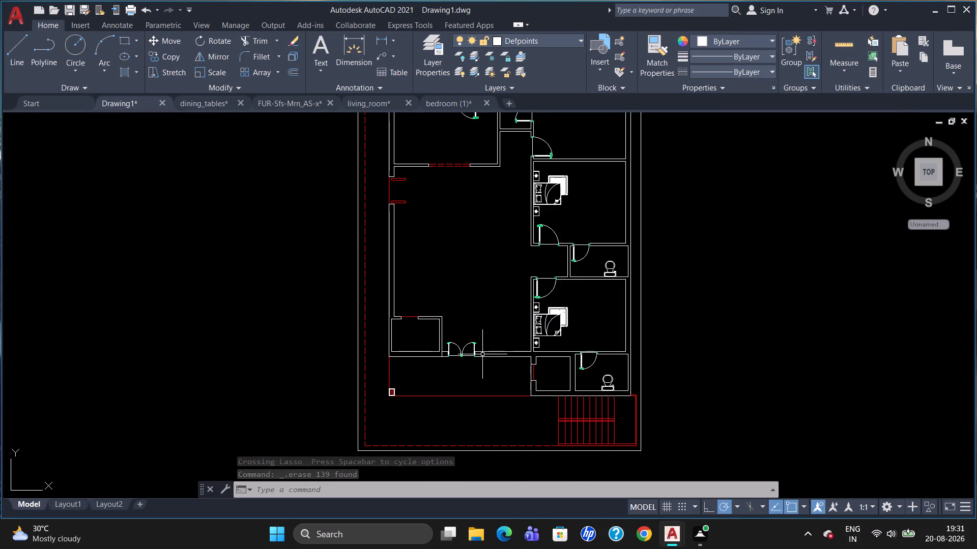
pyautogui.scroll(-1, 483, 354)
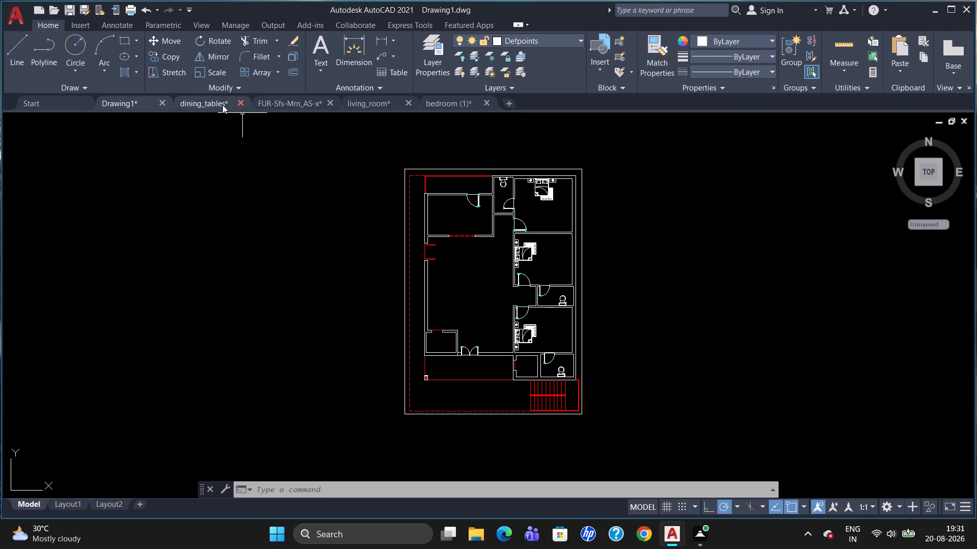
pyautogui.click(210, 102)
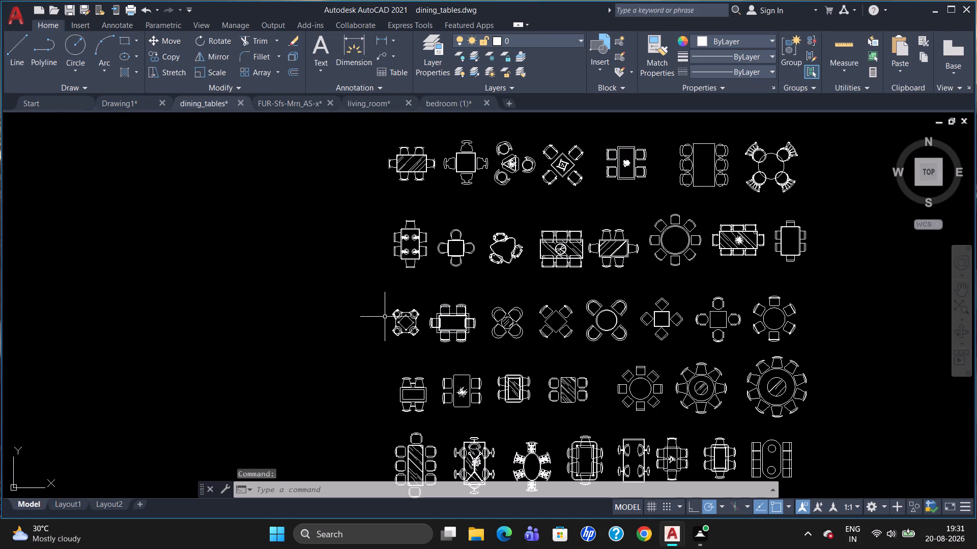
pyautogui.moveTo(438, 190); pyautogui.dragTo(357, 195)
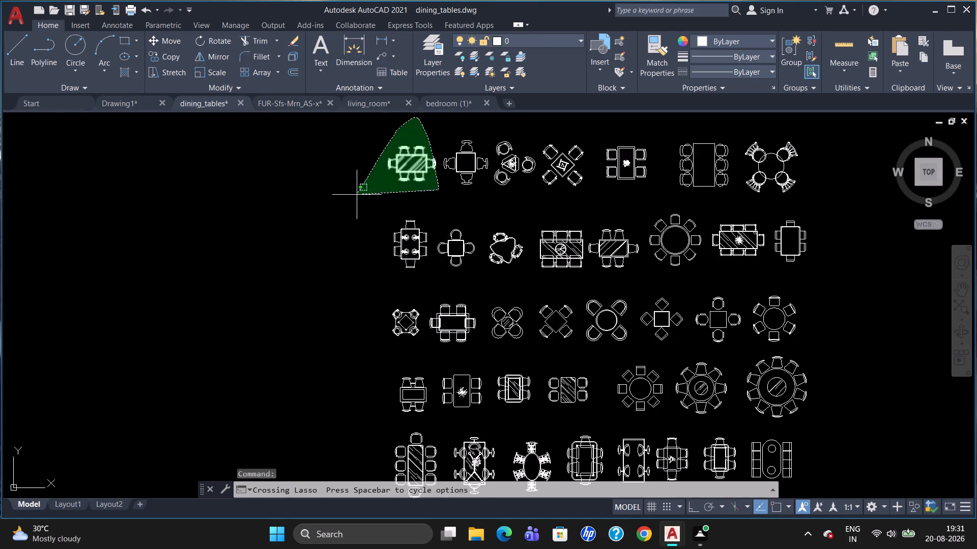
pyautogui.moveTo(357, 195); pyautogui.dragTo(357, 196)
pyautogui.moveTo(433, 167); pyautogui.dragTo(346, 204)
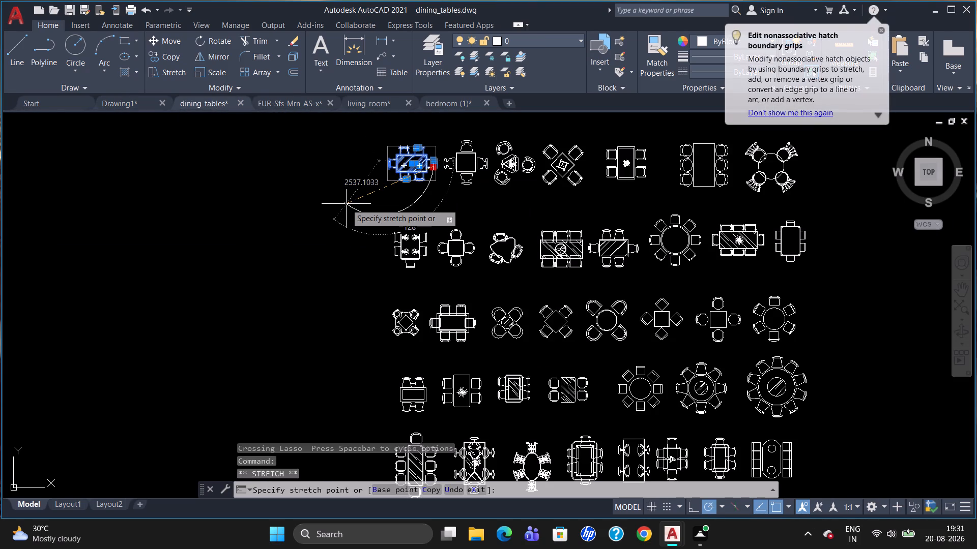
pyautogui.press('Escape')
pyautogui.moveTo(434, 206); pyautogui.dragTo(360, 152)
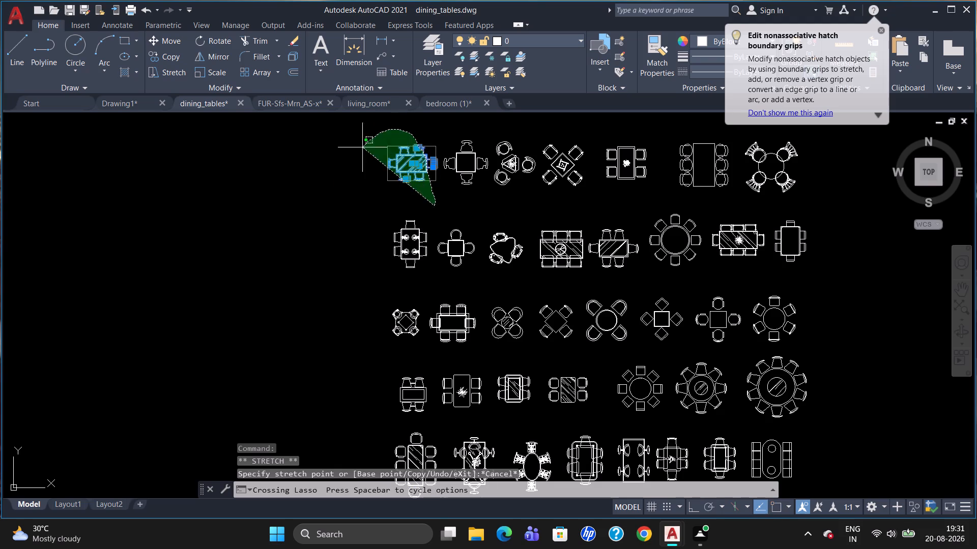
pyautogui.moveTo(360, 152); pyautogui.dragTo(341, 209)
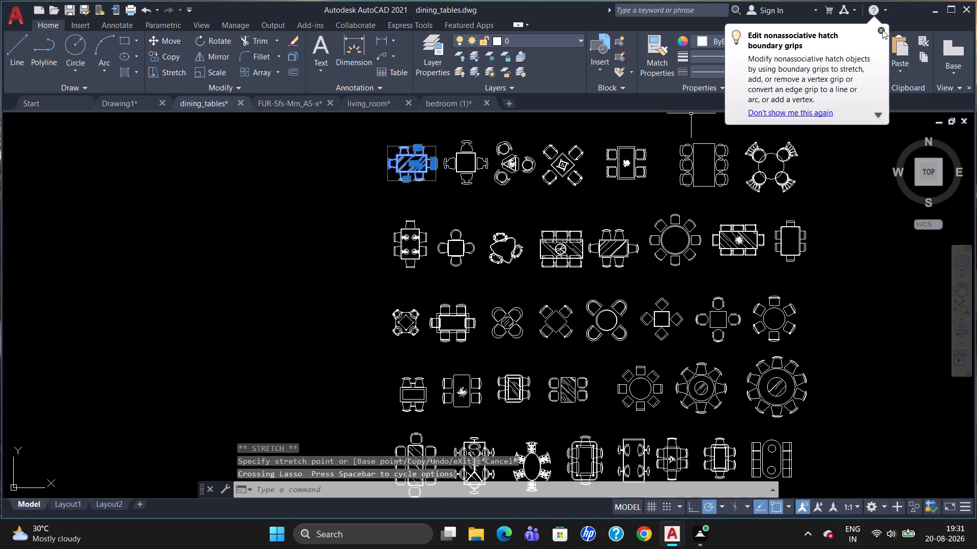
pyautogui.click(881, 29)
pyautogui.click(786, 65)
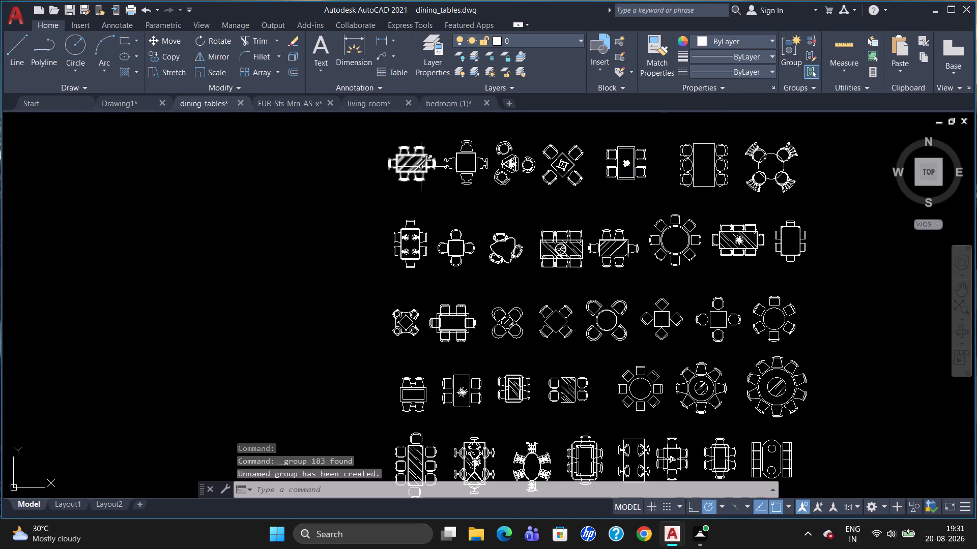
# Copy the regrouped six-chair dining table into Drawing1, placing it in the empty space east of the floor plan.
pyautogui.click(402, 164)
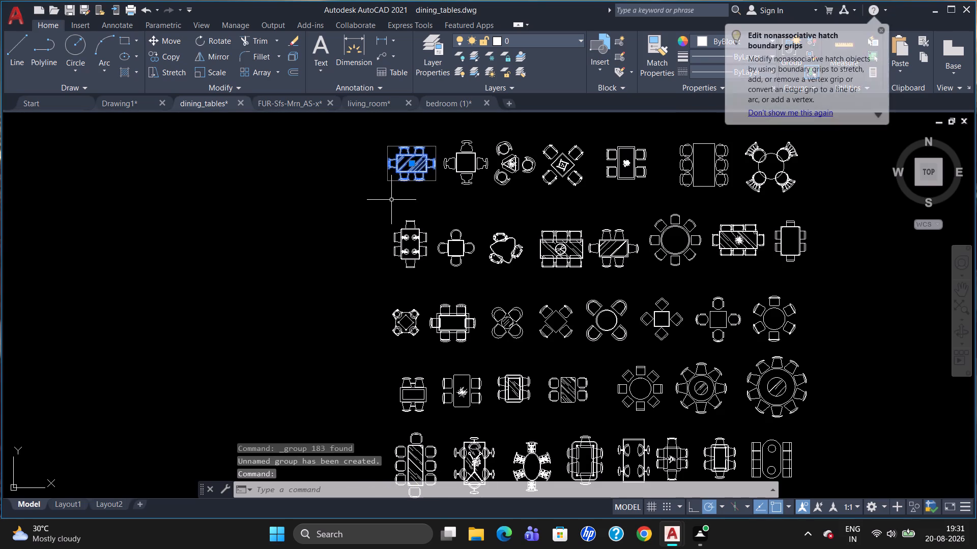
pyautogui.hotkey('ctrl', 'c')
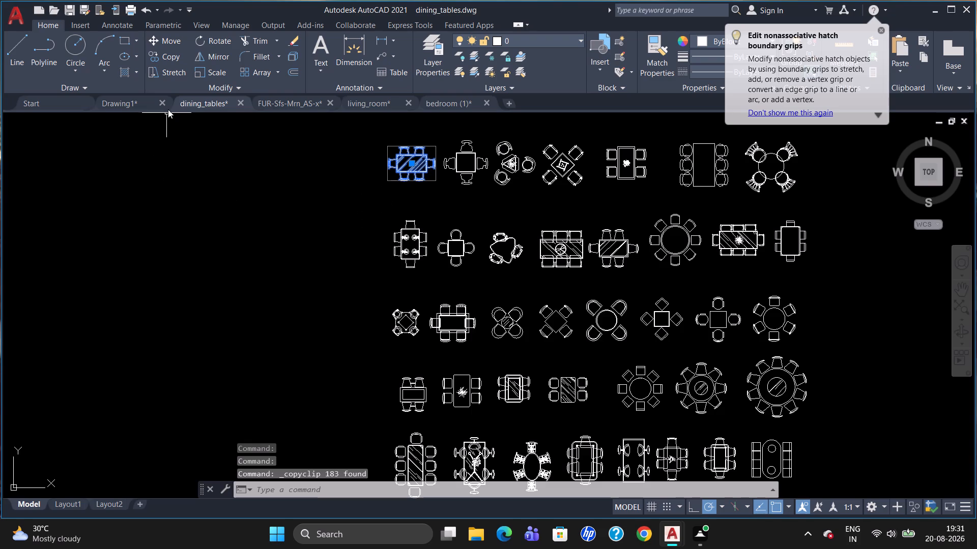
pyautogui.click(136, 103)
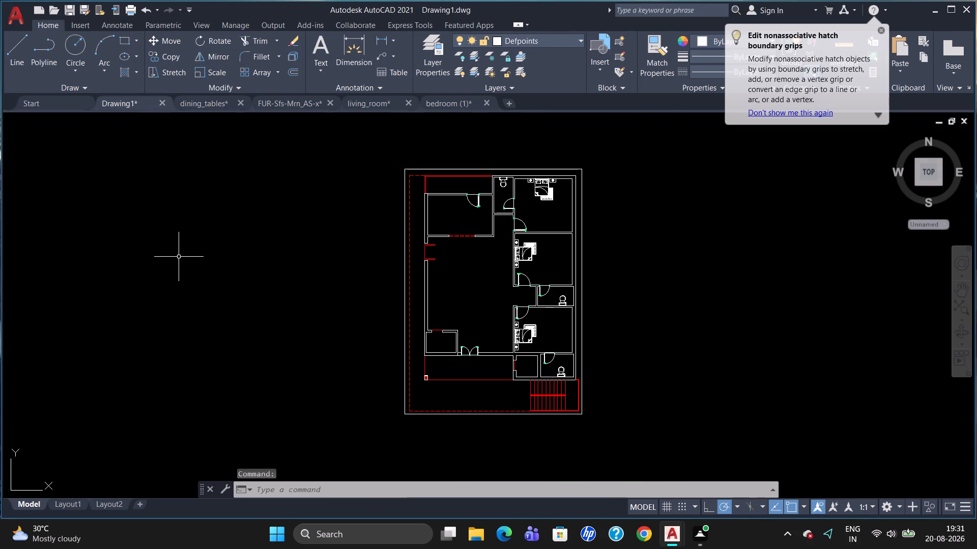
pyautogui.hotkey('ctrl', 'v')
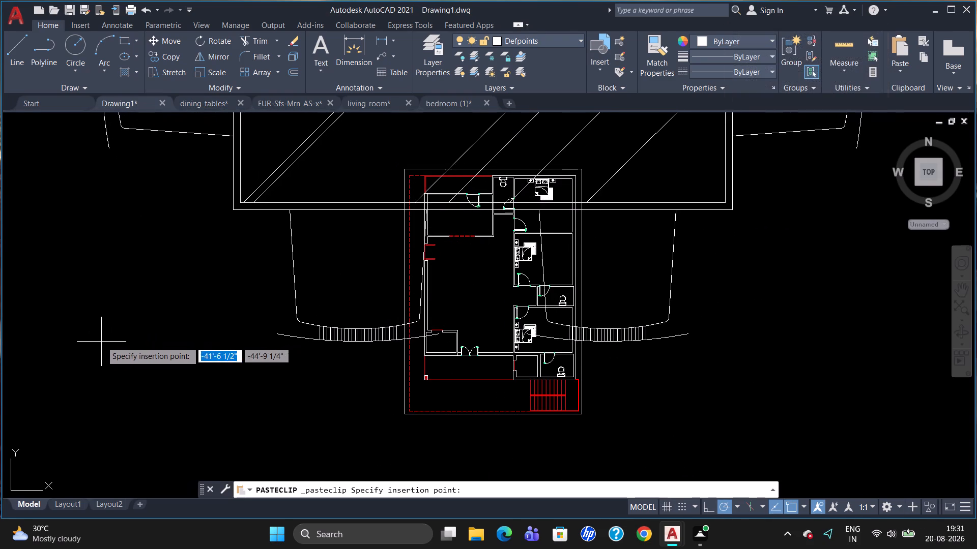
pyautogui.scroll(-3, 485, 422)
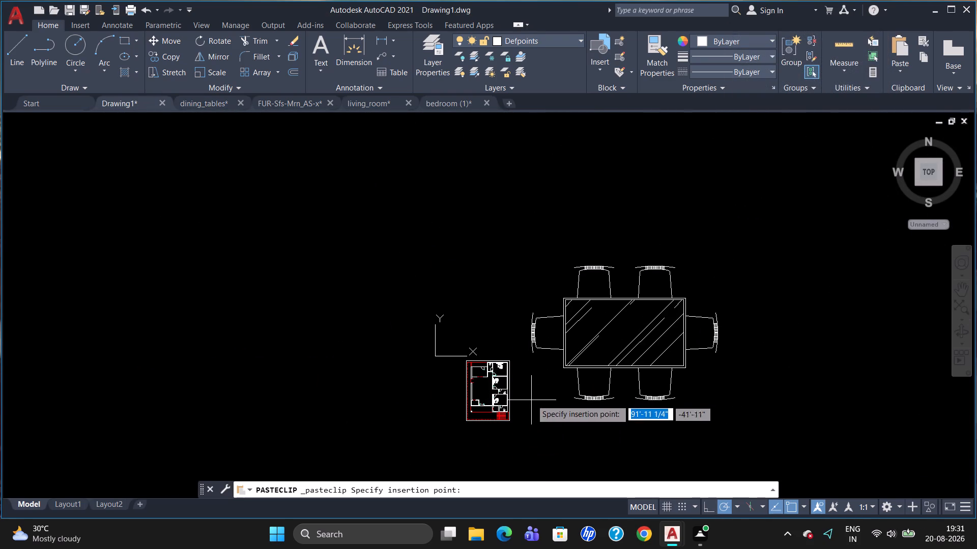
pyautogui.click(531, 400)
pyautogui.press('Escape')
# Group all parts of the pasted six-chair dining table in Drawing1 into a single object.
pyautogui.scroll(3, 512, 412)
pyautogui.scroll(-2, 510, 412)
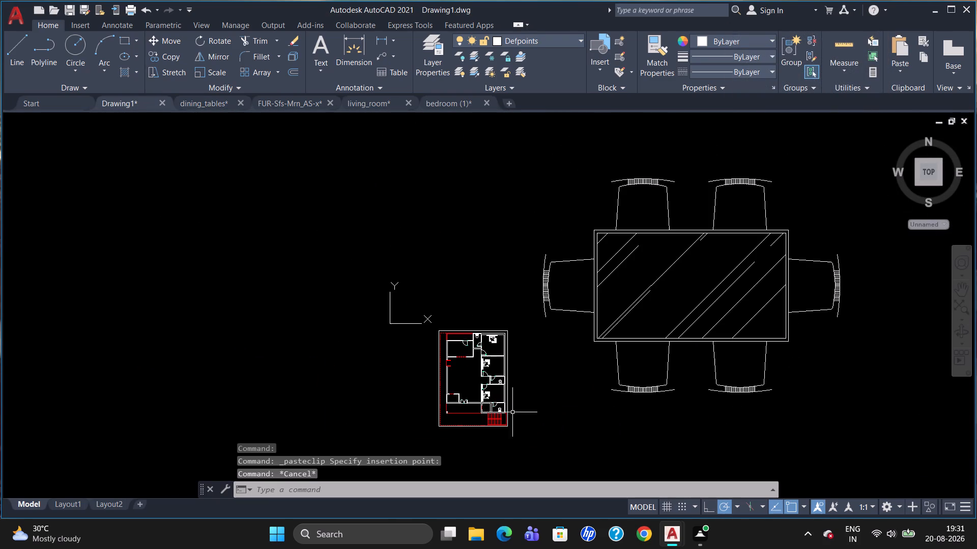
pyautogui.click(602, 340)
pyautogui.press('Escape')
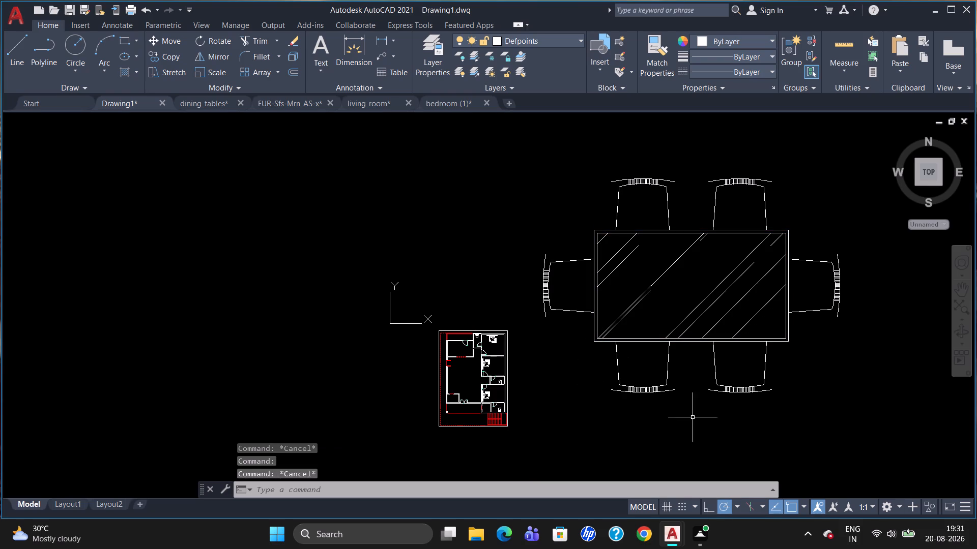
pyautogui.moveTo(826, 402); pyautogui.dragTo(586, 406)
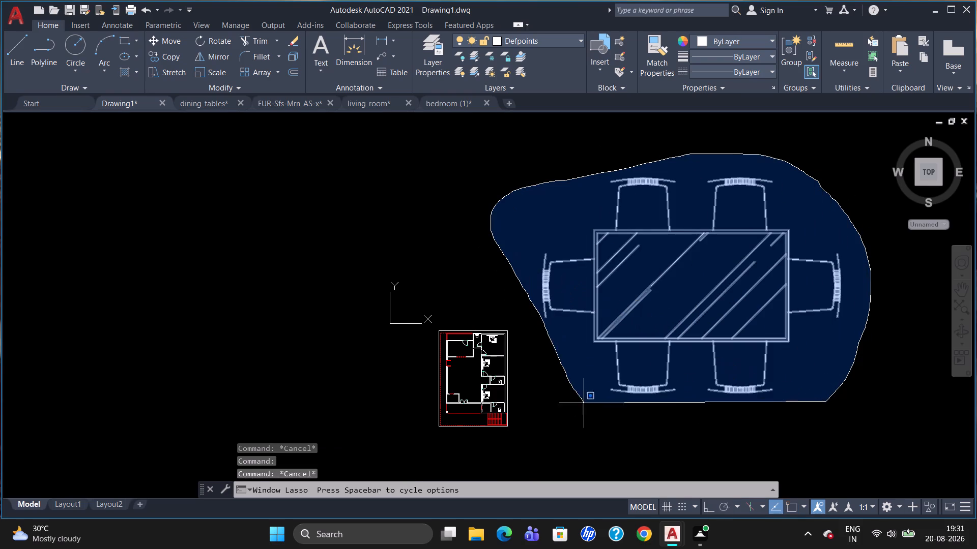
pyautogui.moveTo(586, 406); pyautogui.dragTo(711, 419)
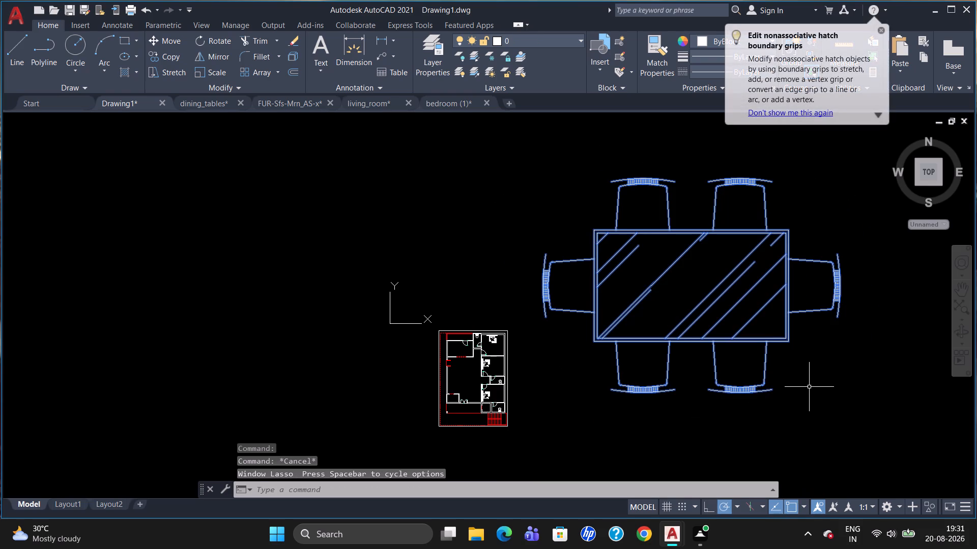
pyautogui.click(882, 29)
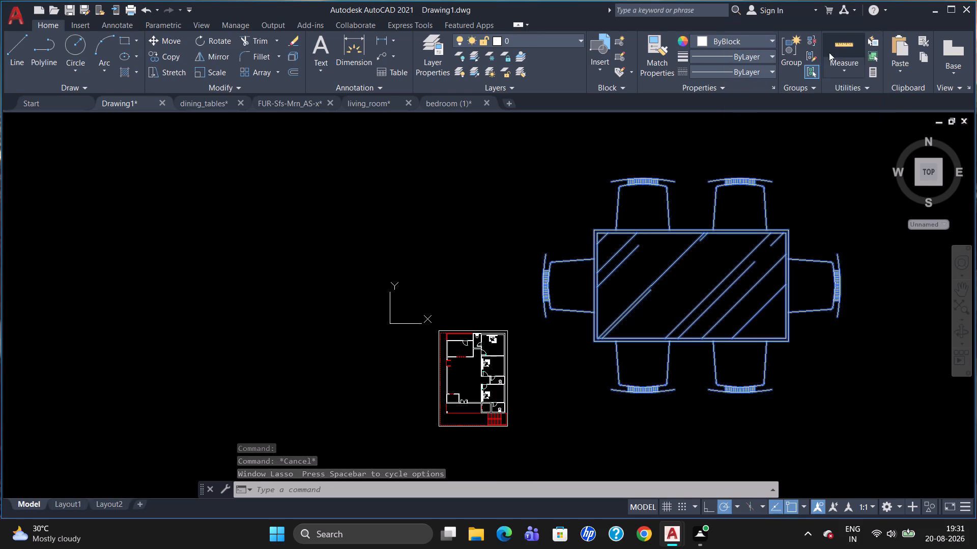
pyautogui.click(797, 62)
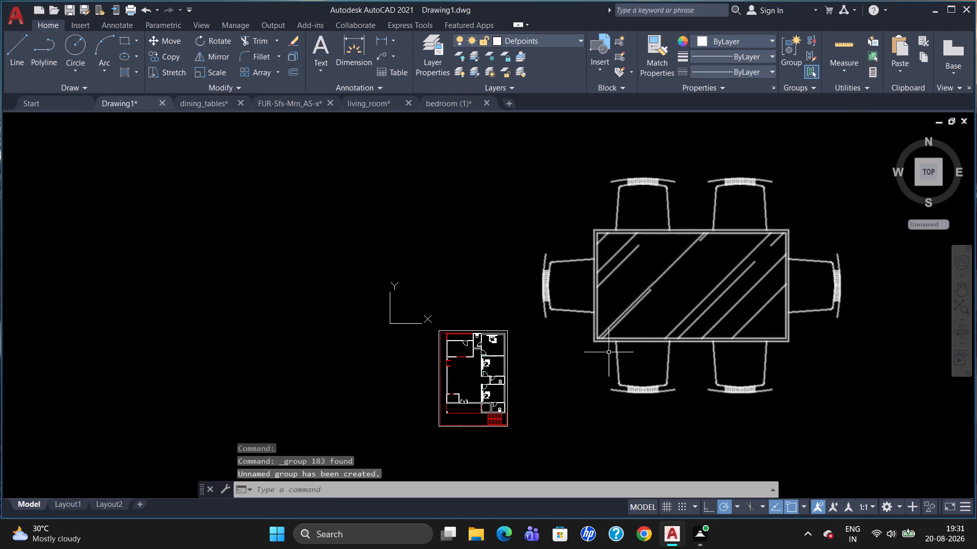
# Scale the grouped dining table down freehand from the tabletop's southwest corner until it is smaller than the floor plan.
pyautogui.click(592, 342)
pyautogui.press('Escape')
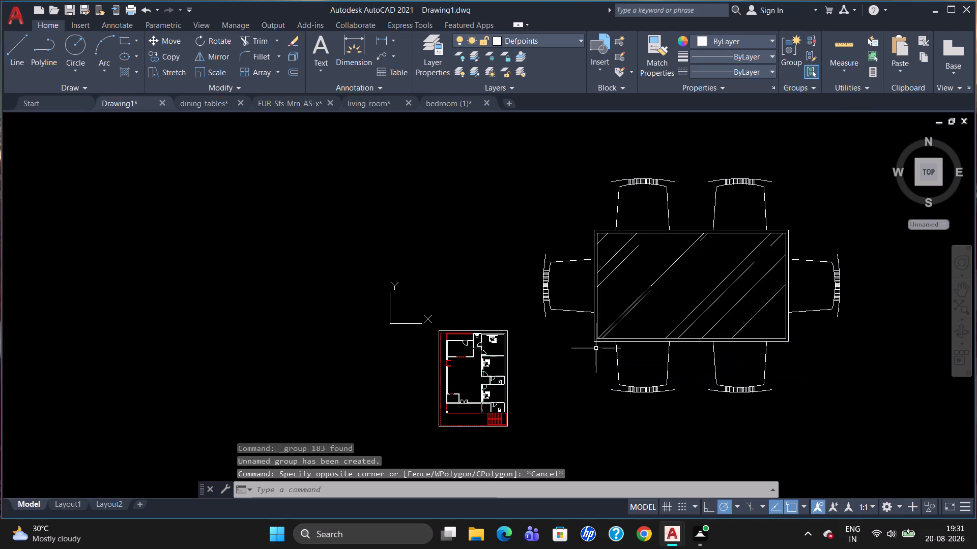
pyautogui.click(597, 327)
pyautogui.write('sc')
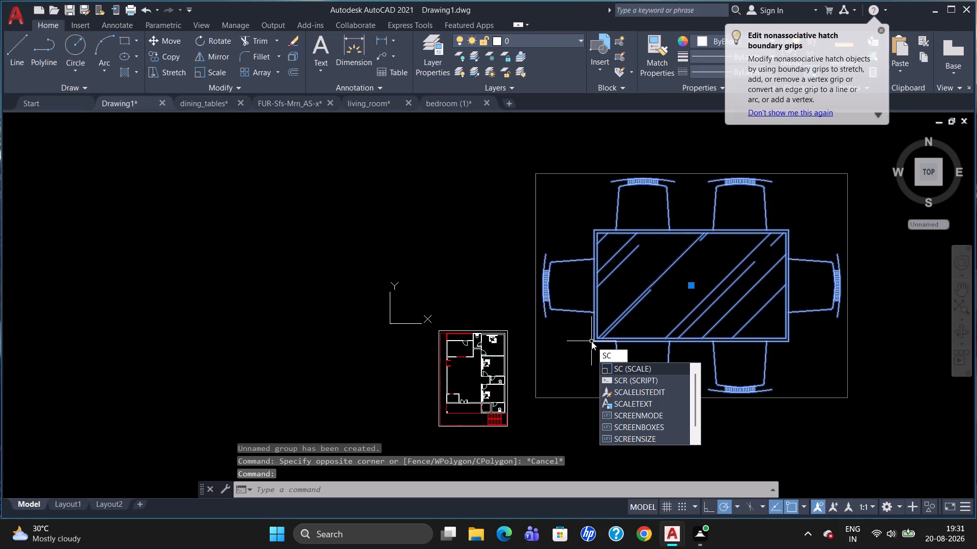
pyautogui.press('Return')
pyautogui.click(595, 345)
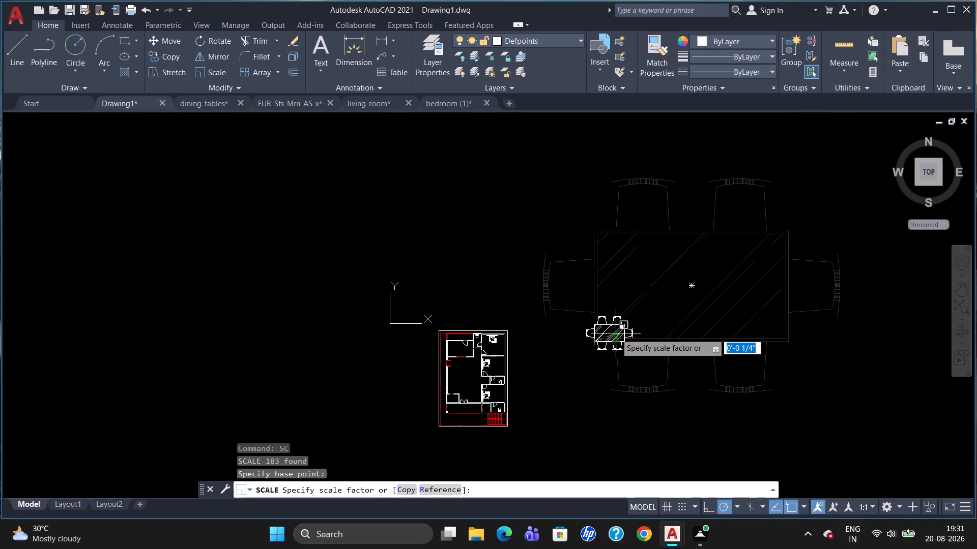
pyautogui.click(616, 333)
# Scale the dining table down again to about half its size, using its west chair as the base point.
pyautogui.scroll(2, 545, 423)
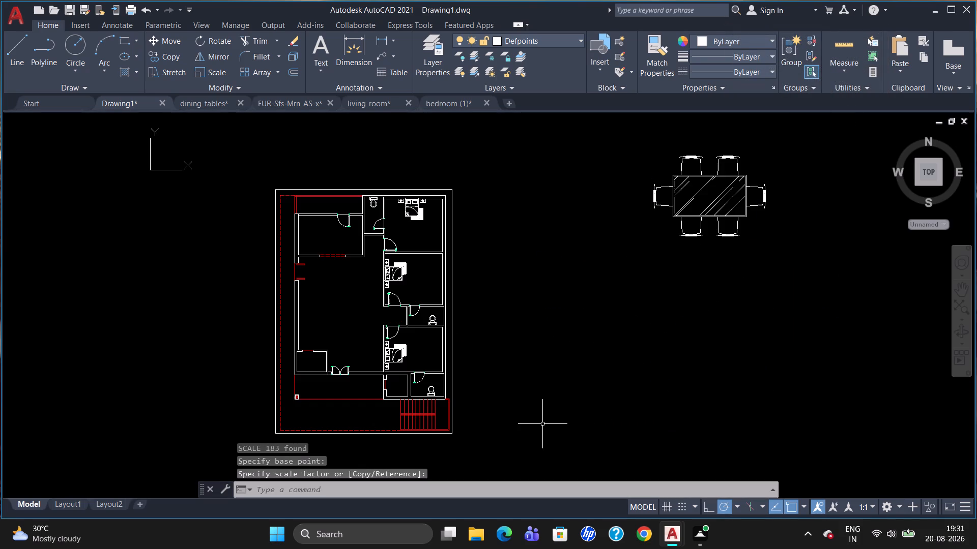
pyautogui.scroll(-1, 542, 424)
pyautogui.scroll(1, 626, 325)
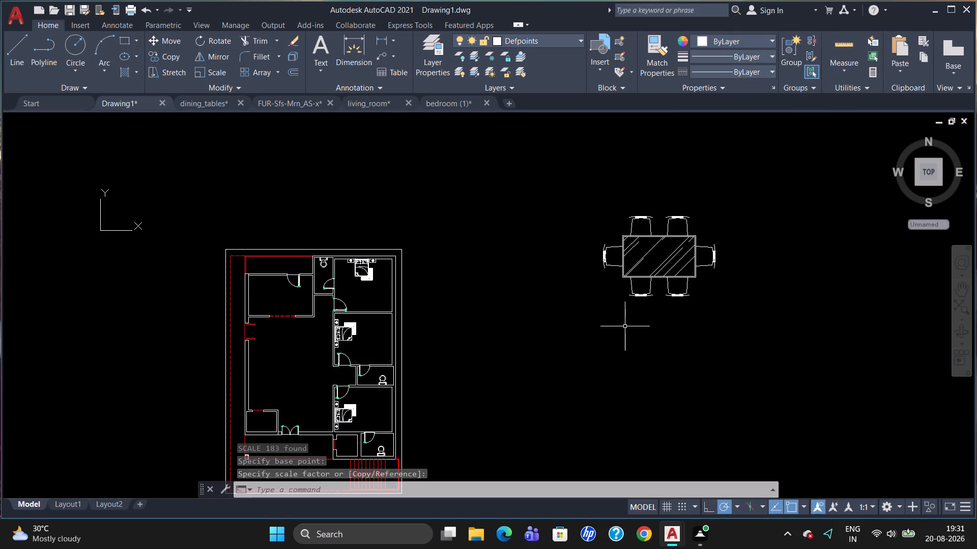
pyautogui.click(627, 271)
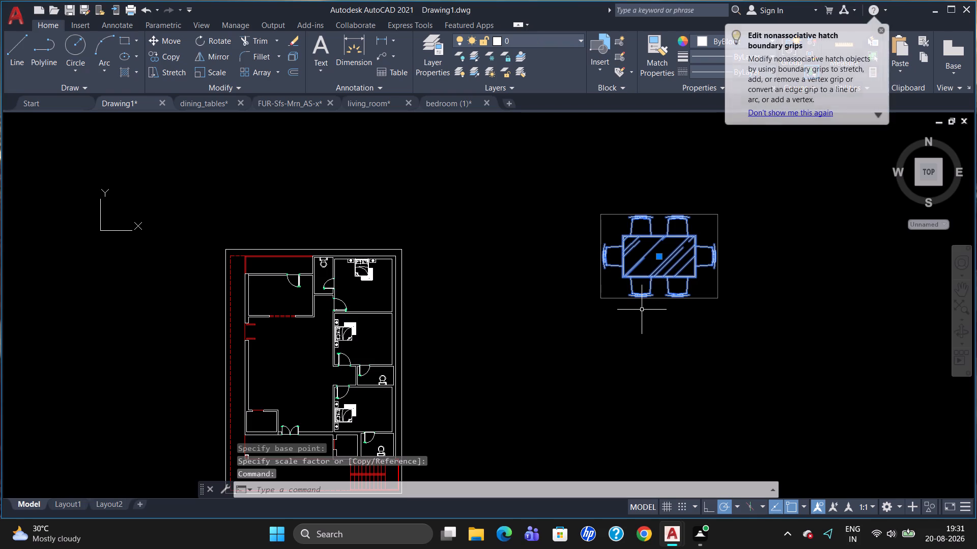
pyautogui.write('sc')
pyautogui.press('Return')
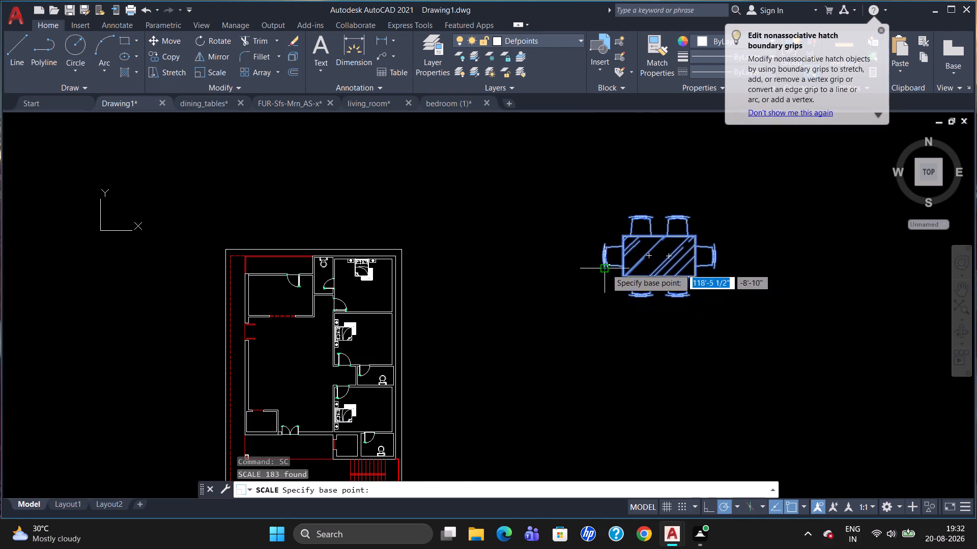
pyautogui.click(606, 268)
pyautogui.click(629, 279)
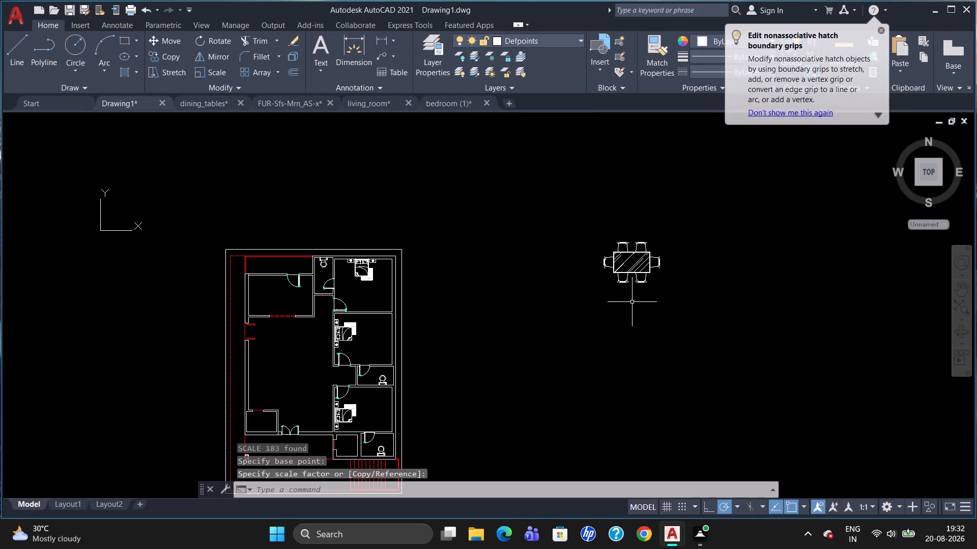
# Rotate the dining table group 90° about a point at its east chair so the table runs north-south.
pyautogui.write('ro')
pyautogui.press('Return')
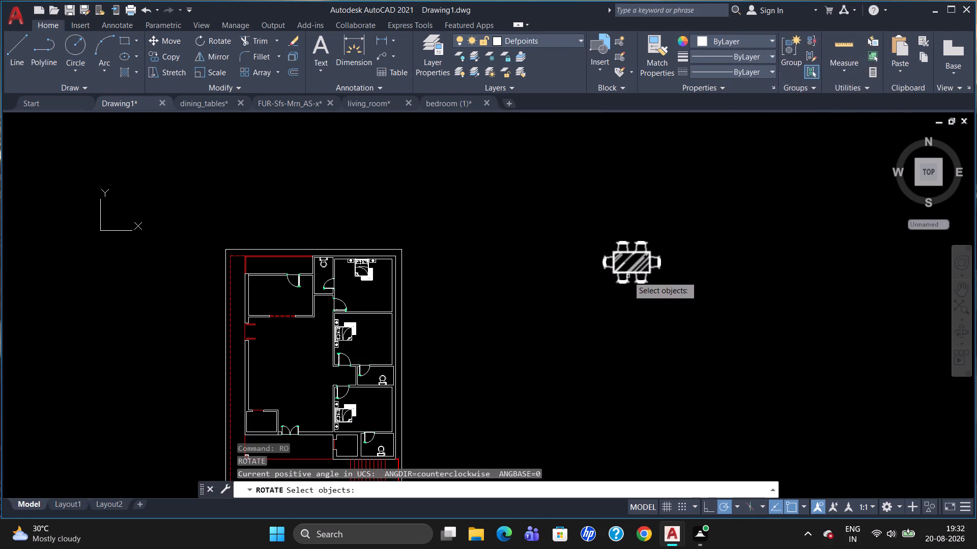
pyautogui.click(628, 274)
pyautogui.press('Return')
pyautogui.click(665, 263)
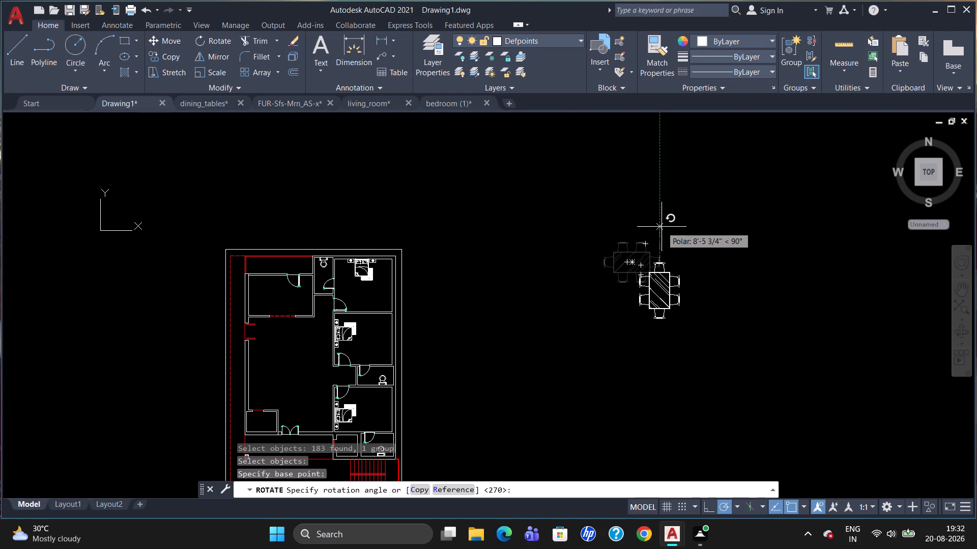
pyautogui.click(661, 227)
pyautogui.scroll(1, 372, 318)
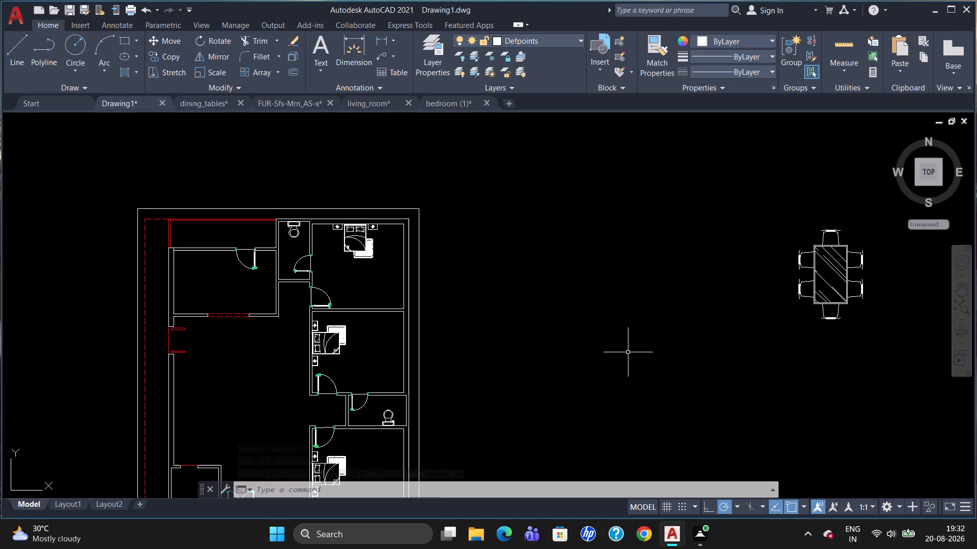
# Scale the dining table group down freehand to about a third of its size, using its south chair as the base point.
pyautogui.click(815, 294)
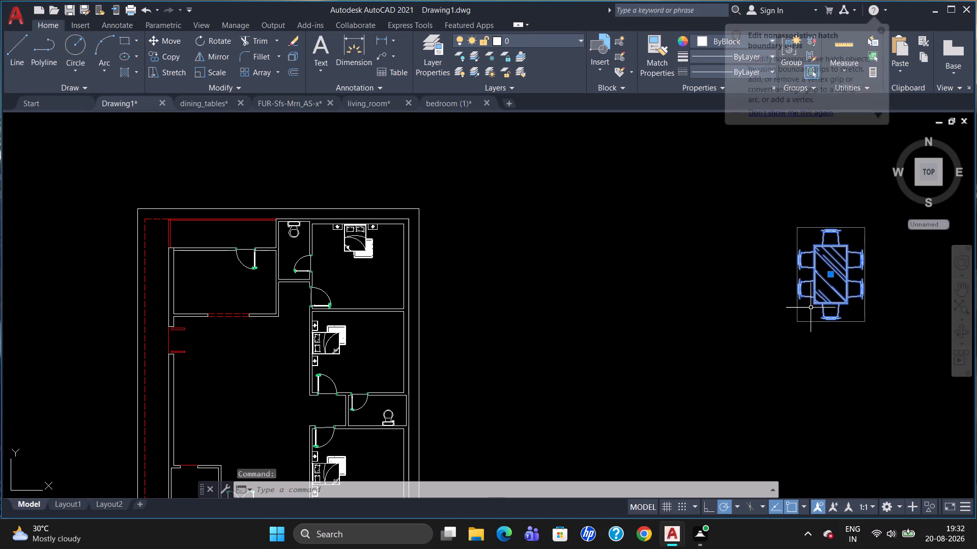
pyautogui.write('sc')
pyautogui.press('Return')
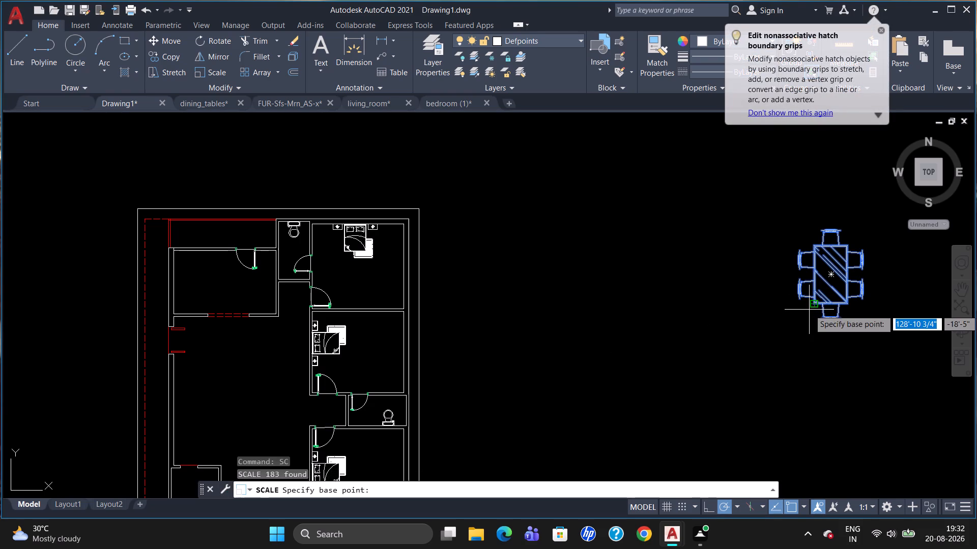
pyautogui.click(822, 316)
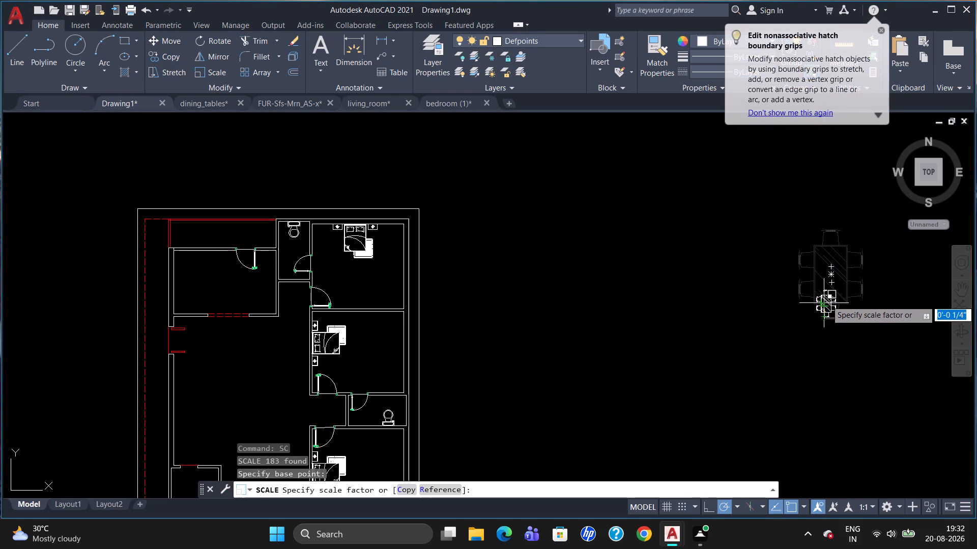
pyautogui.click(827, 300)
# Move the dining table from its south chair into the northwest room, near the room's east wall and below the door.
pyautogui.click(827, 309)
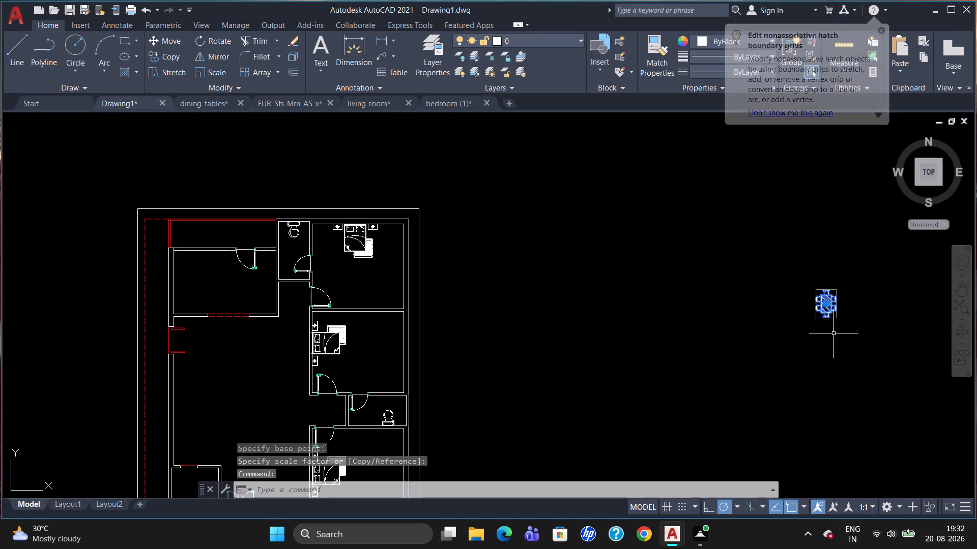
pyautogui.press('m')
pyautogui.press('Return')
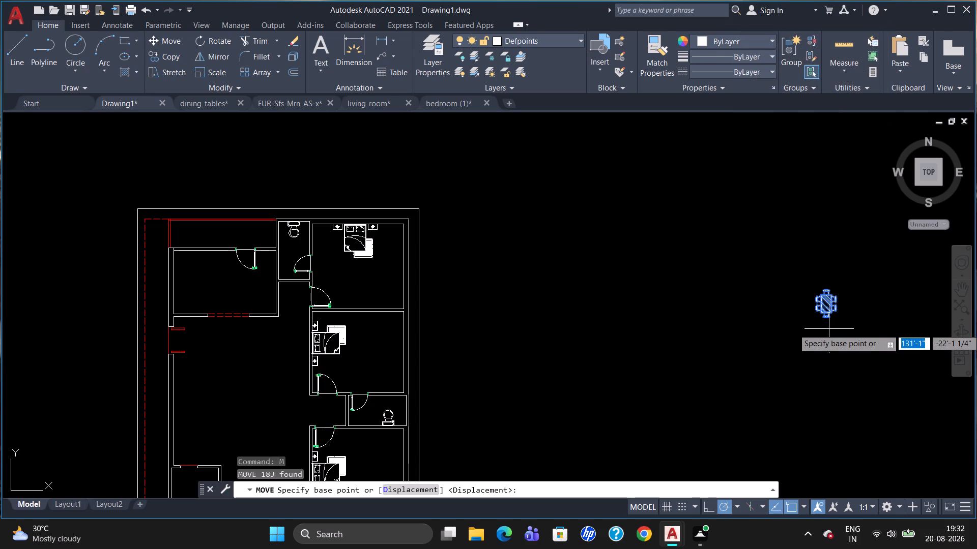
pyautogui.click(826, 317)
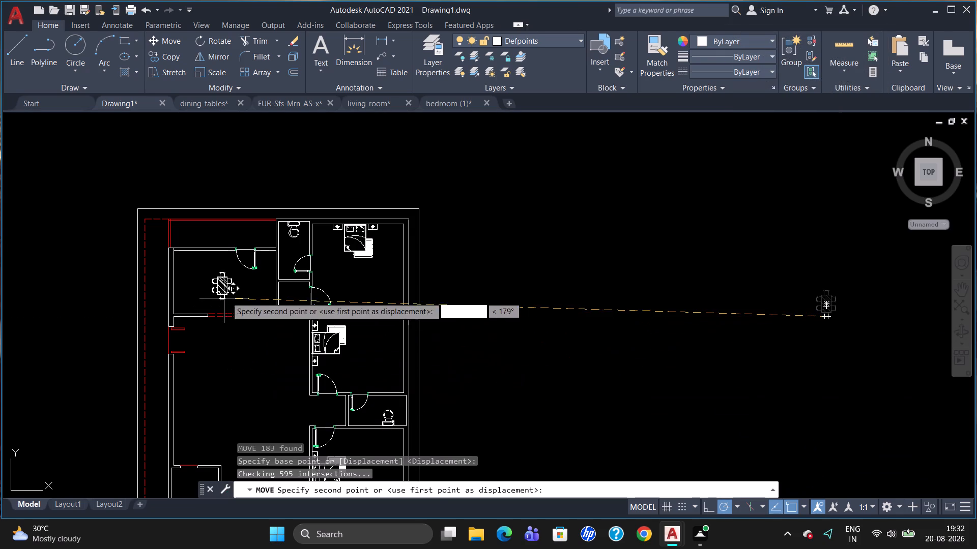
pyautogui.scroll(2, 237, 292)
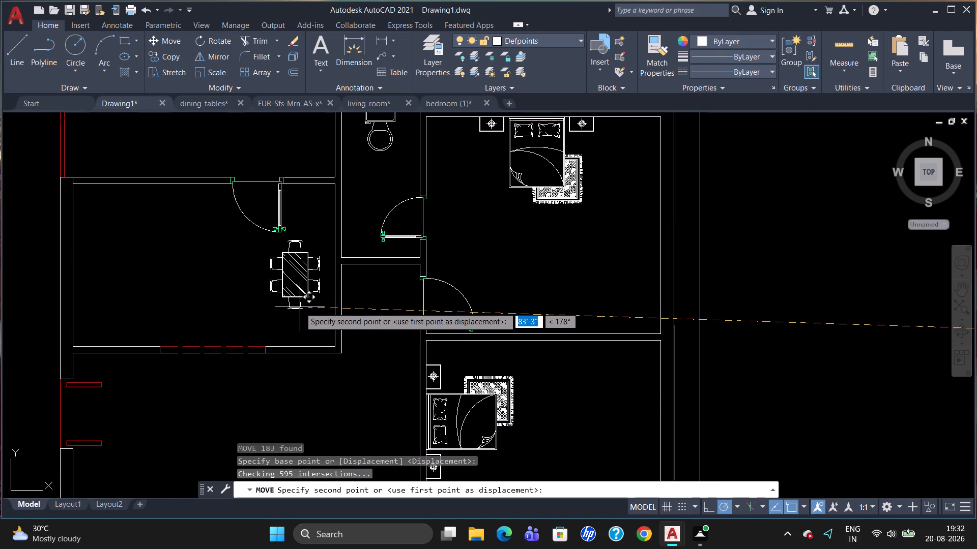
pyautogui.click(300, 307)
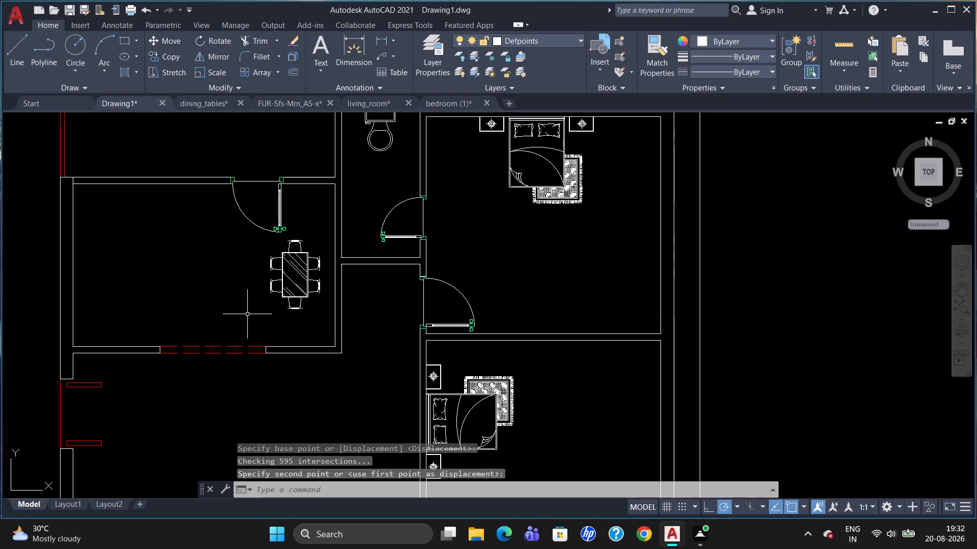
pyautogui.press('Escape')
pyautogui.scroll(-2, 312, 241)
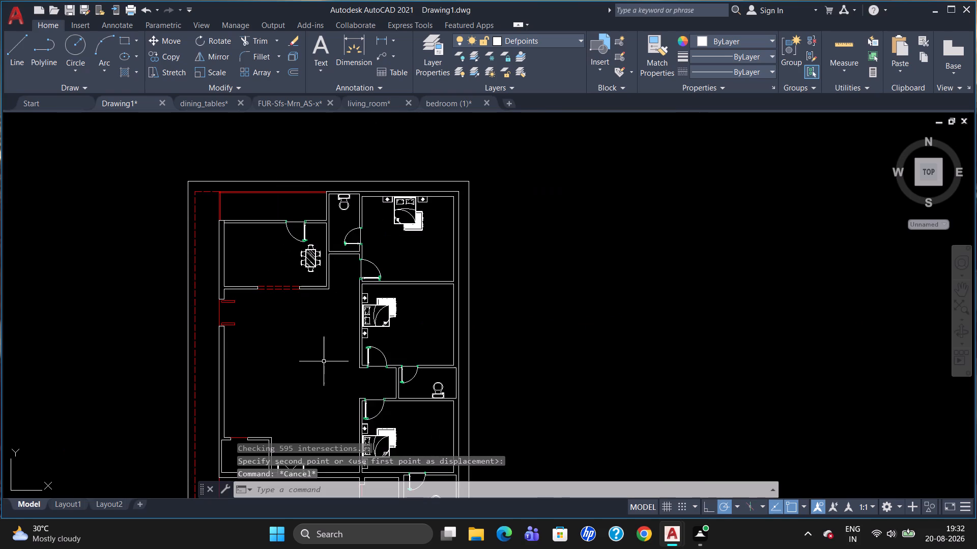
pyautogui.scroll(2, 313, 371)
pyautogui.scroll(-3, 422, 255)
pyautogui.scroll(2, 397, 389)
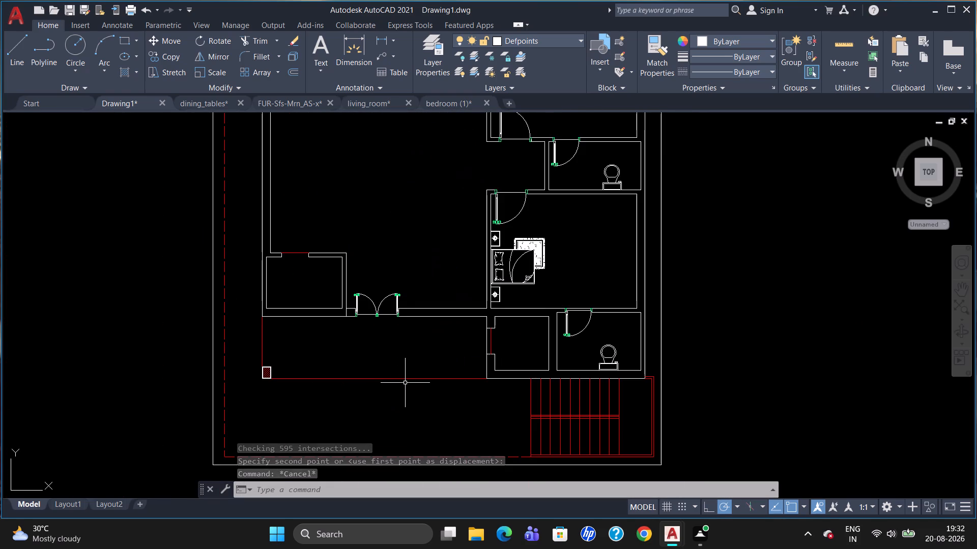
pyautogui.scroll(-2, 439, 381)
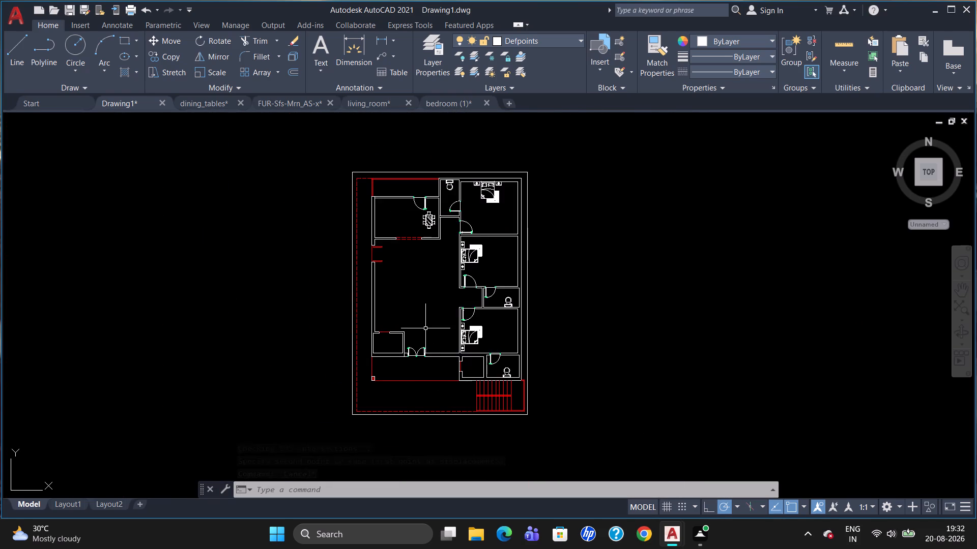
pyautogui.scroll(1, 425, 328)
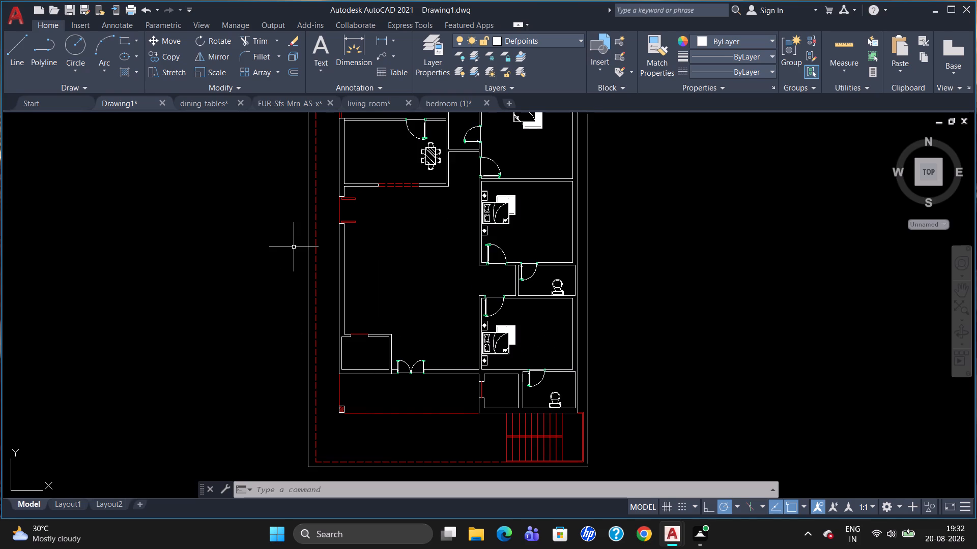
# Place the Sink-single - 30 in top block from DesignCenter's Kitchens.dwg in the empty space west of the floor plan, and close DesignCenter.
pyautogui.hotkey('ctrl', '2')
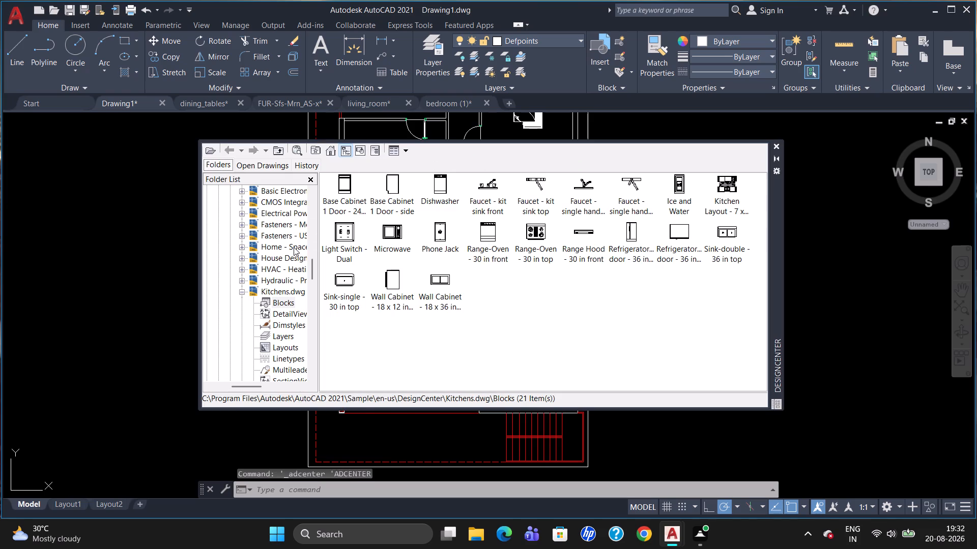
pyautogui.scroll(1, 273, 255)
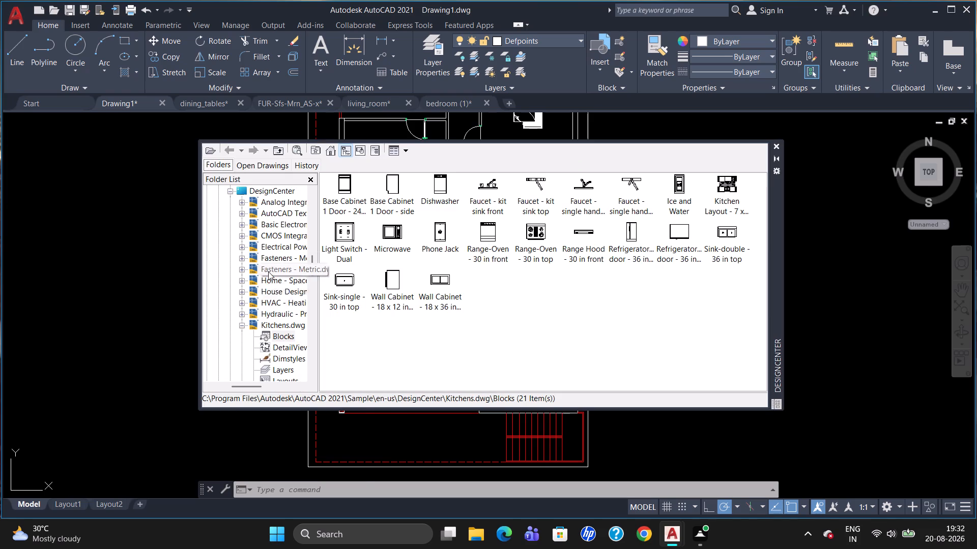
pyautogui.click(263, 280)
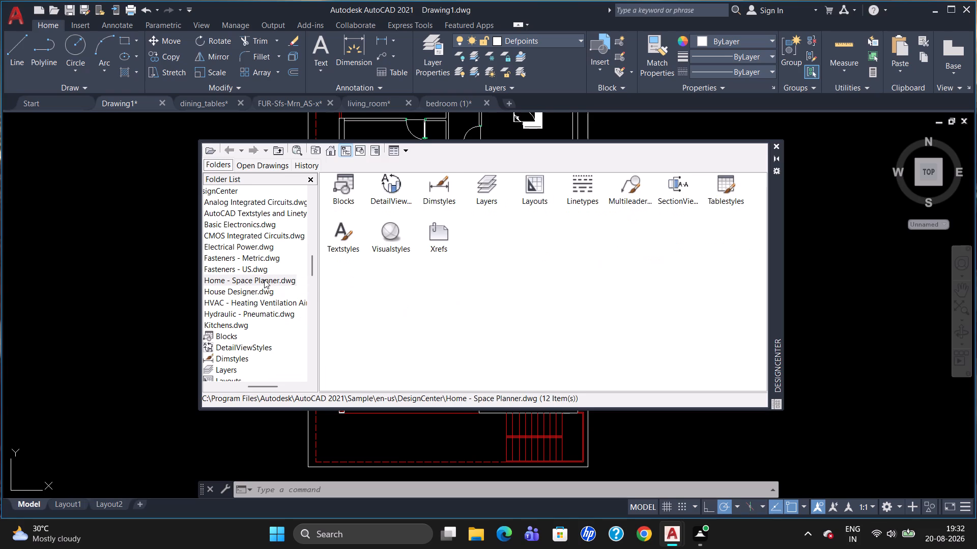
pyautogui.doubleClick(346, 198)
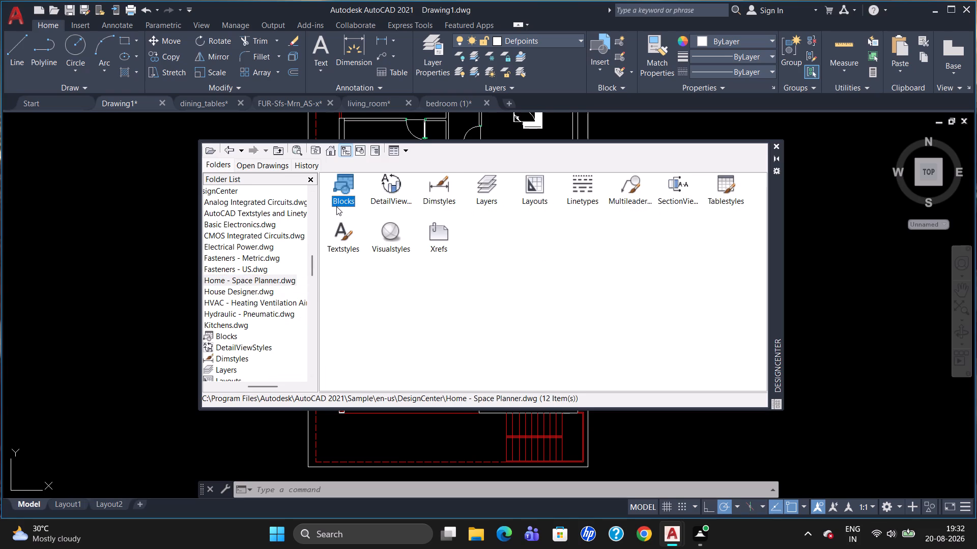
pyautogui.doubleClick(344, 186)
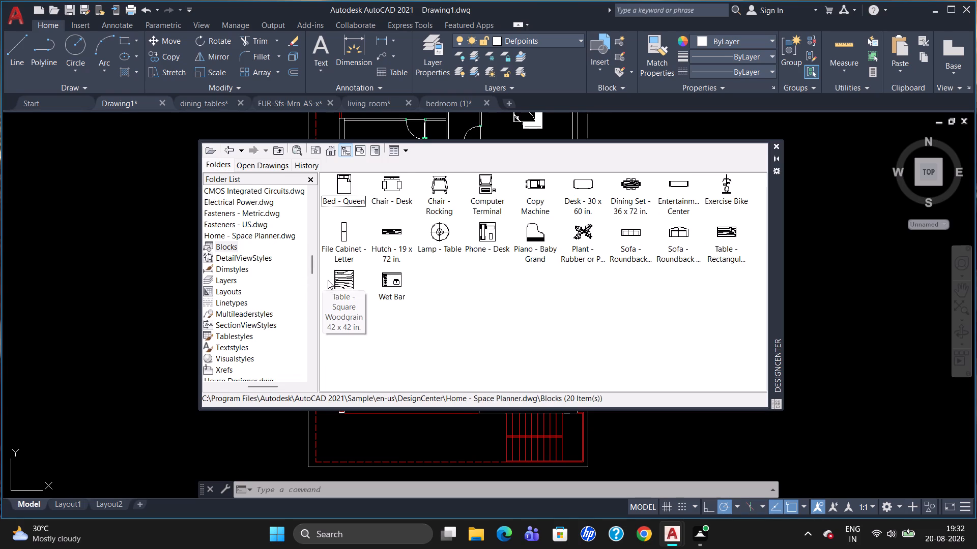
pyautogui.scroll(-1, 327, 277)
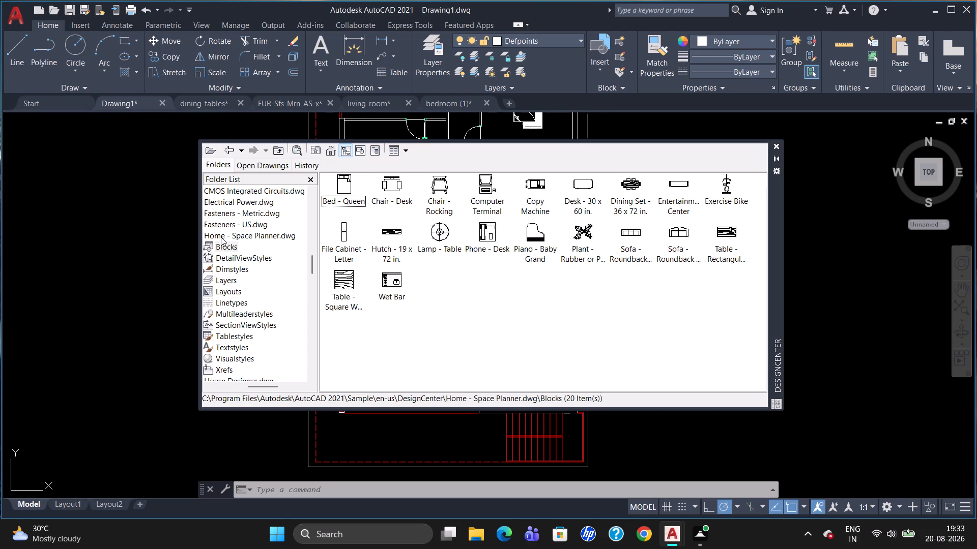
pyautogui.scroll(-1, 248, 279)
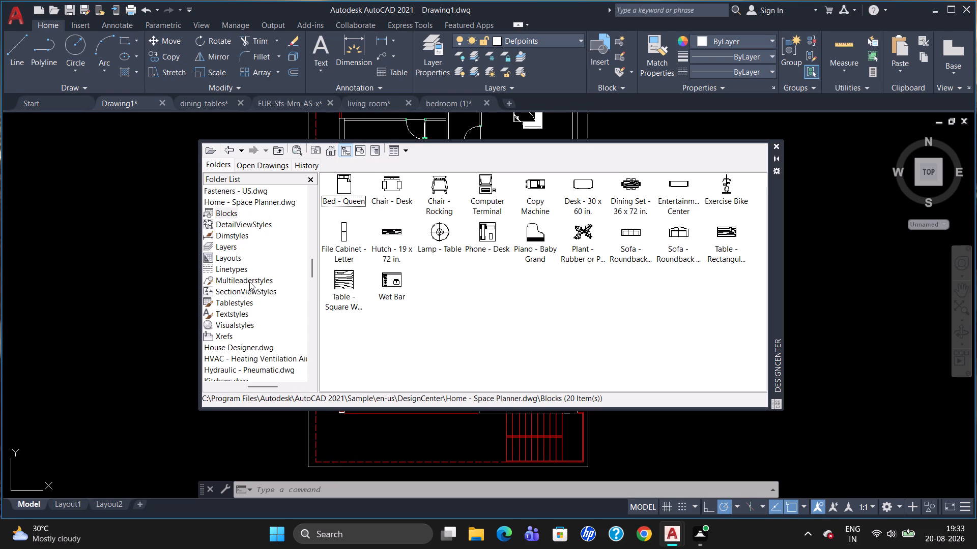
pyautogui.scroll(-1, 247, 296)
pyautogui.click(237, 344)
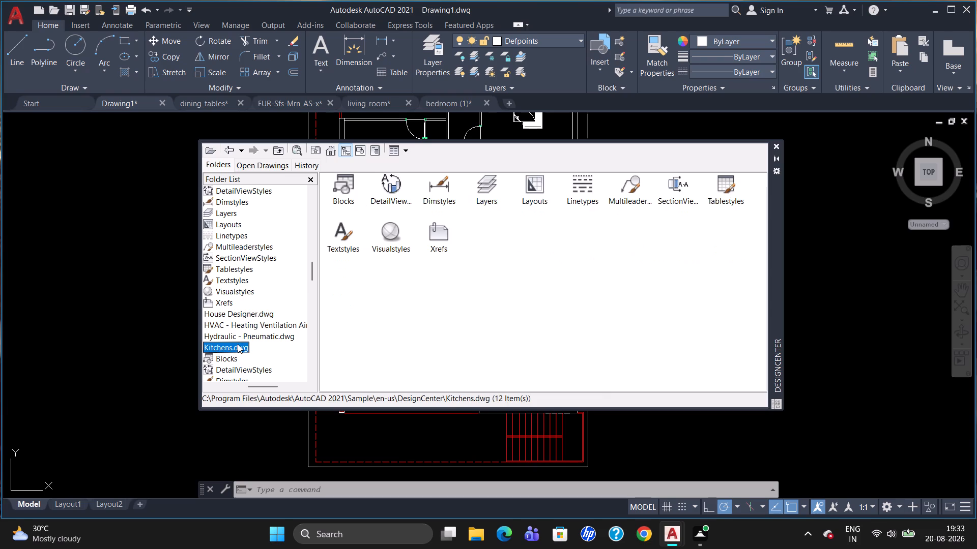
pyautogui.doubleClick(342, 188)
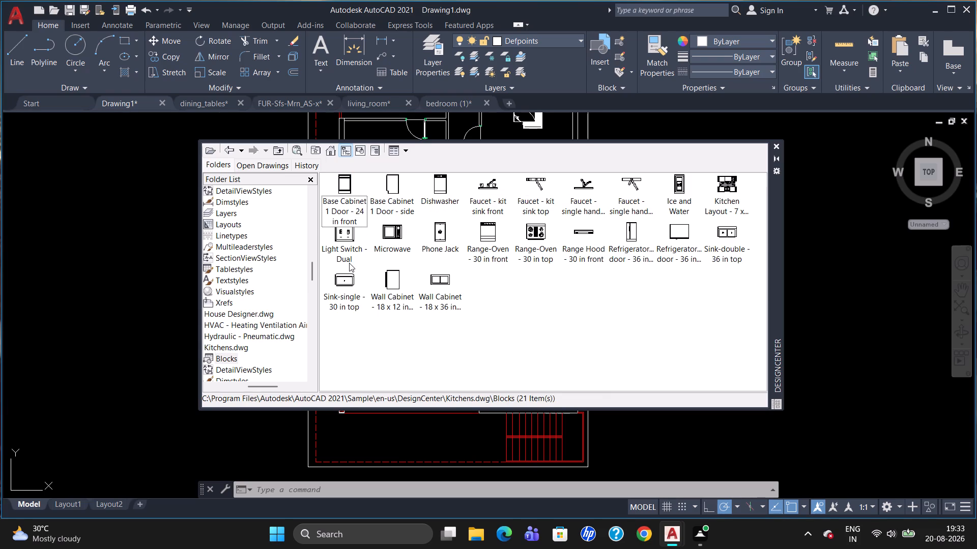
pyautogui.moveTo(344, 275); pyautogui.dragTo(136, 268)
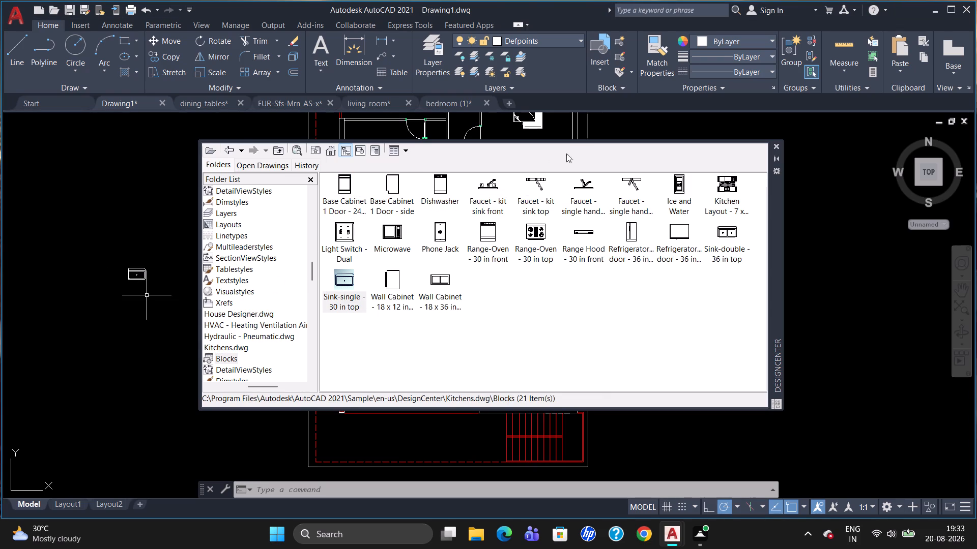
pyautogui.click(775, 146)
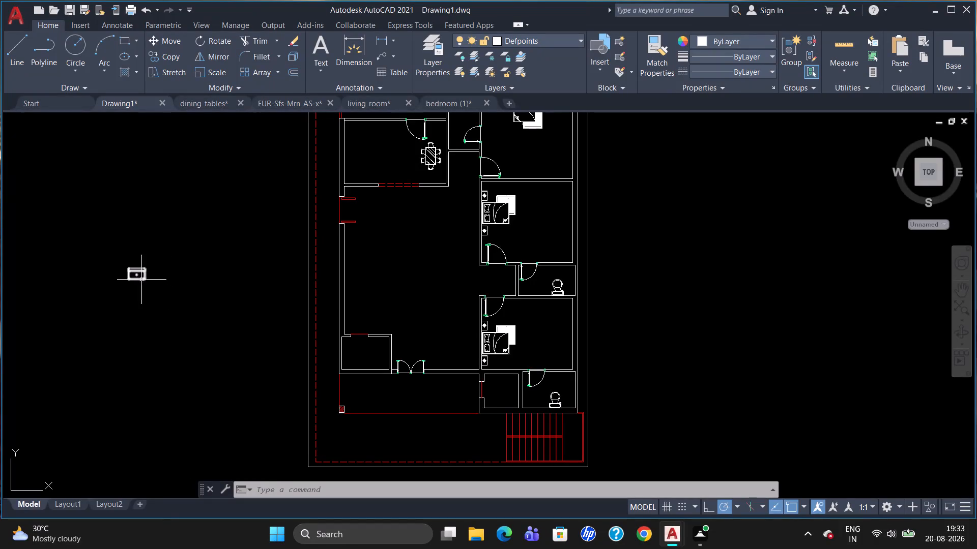
# Rotate the sink block 90° counterclockwise about its northeast corner so its long side runs north-south.
pyautogui.click(129, 277)
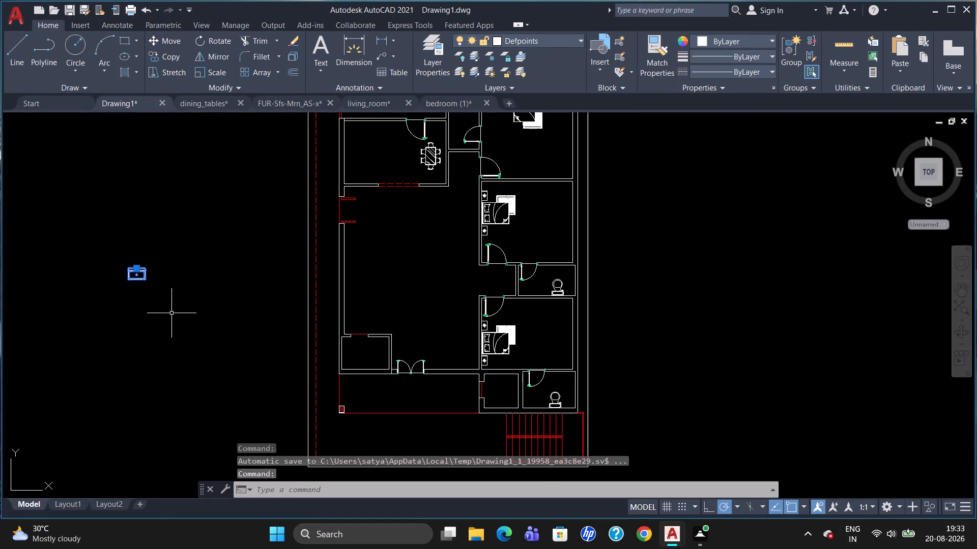
pyautogui.write('ro')
pyautogui.press('Return')
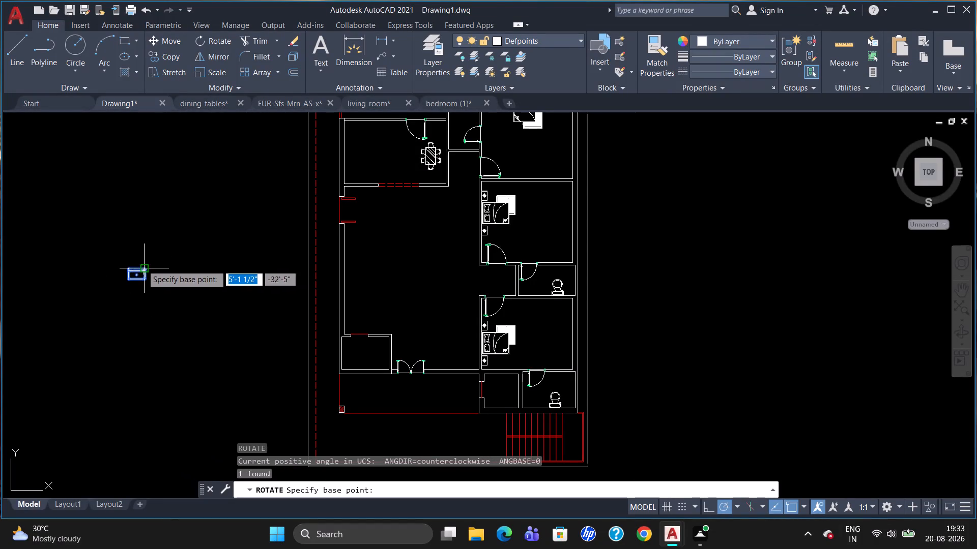
pyautogui.click(142, 264)
pyautogui.click(143, 248)
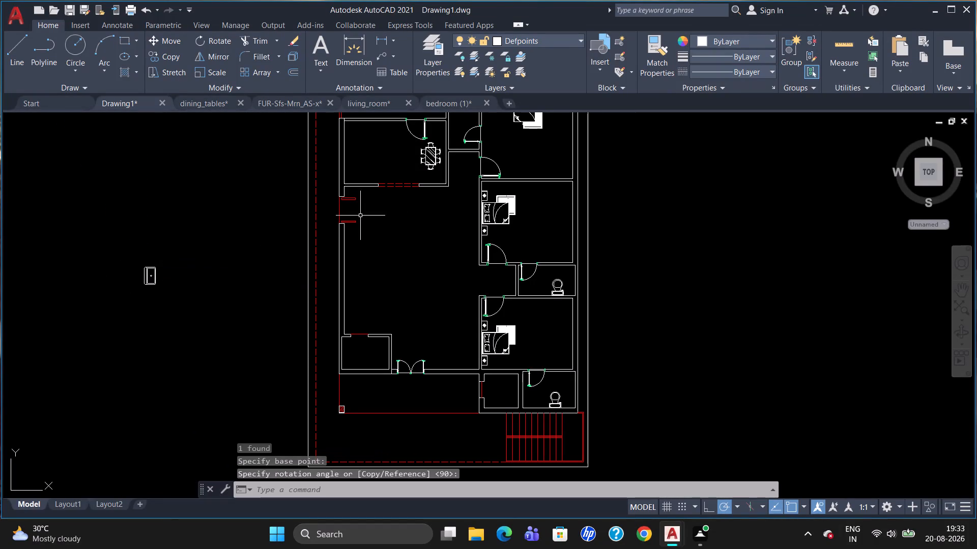
# Scale the sink block up slightly freehand, using its southwest corner as the base point.
pyautogui.scroll(2, 453, 158)
pyautogui.scroll(-3, 452, 165)
pyautogui.scroll(3, 459, 136)
pyautogui.scroll(-1, 453, 173)
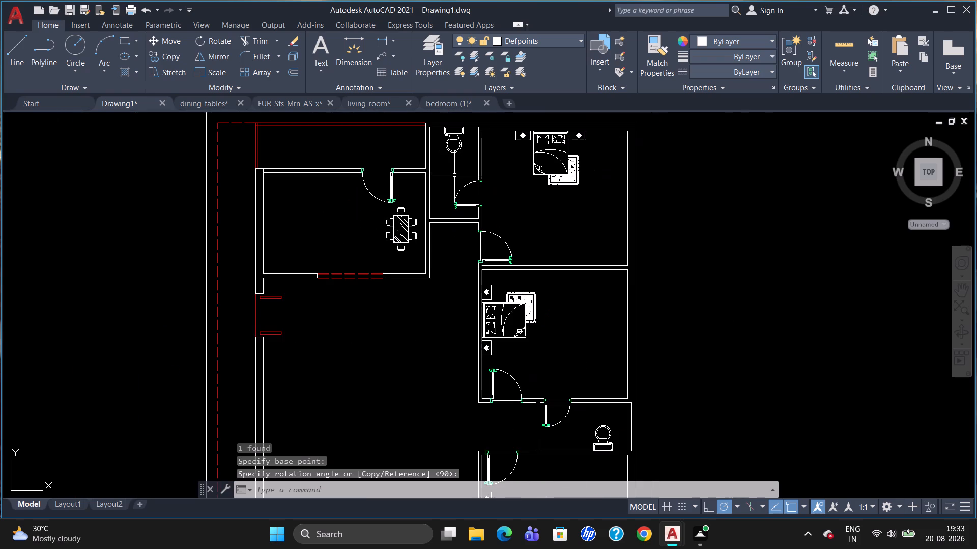
pyautogui.scroll(-1, 331, 290)
pyautogui.click(100, 367)
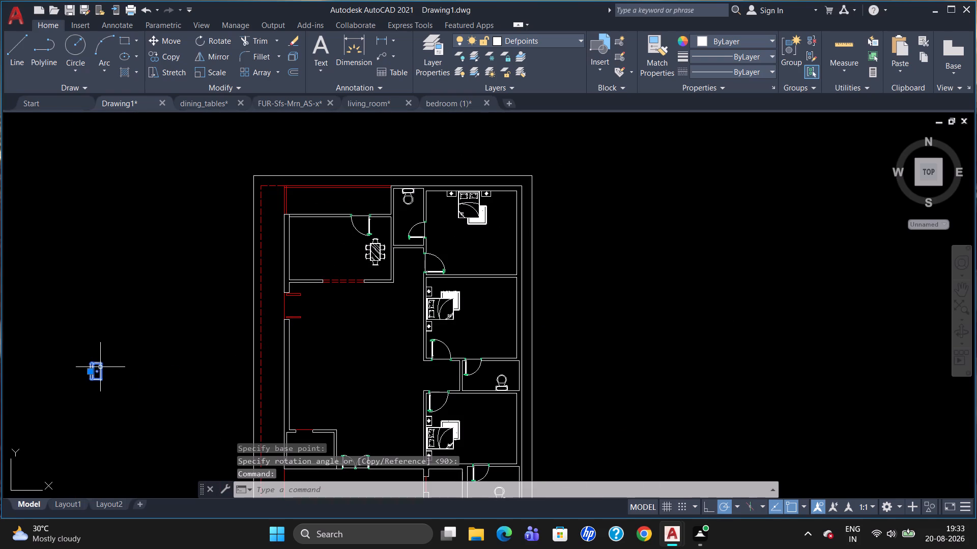
pyautogui.press('s')
pyautogui.press('c')
pyautogui.press('Return')
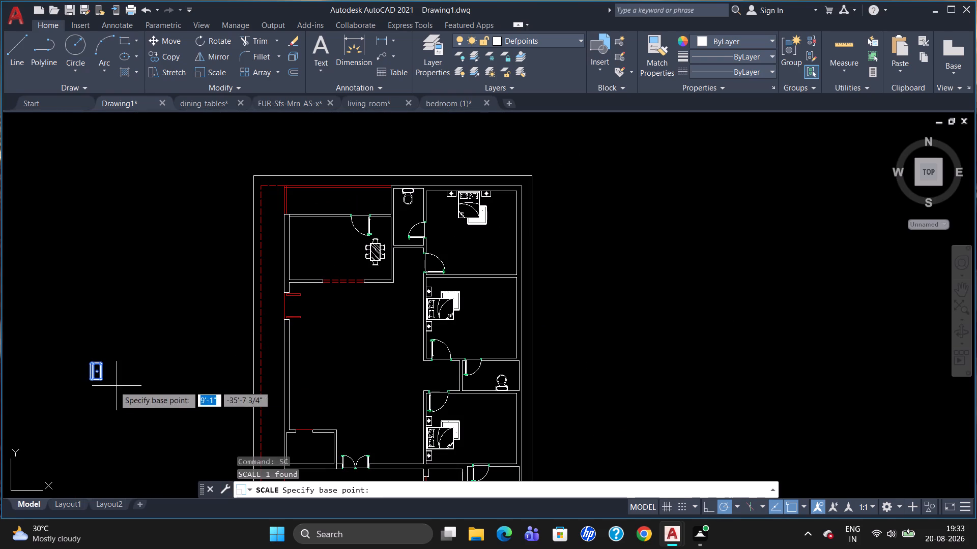
pyautogui.click(89, 381)
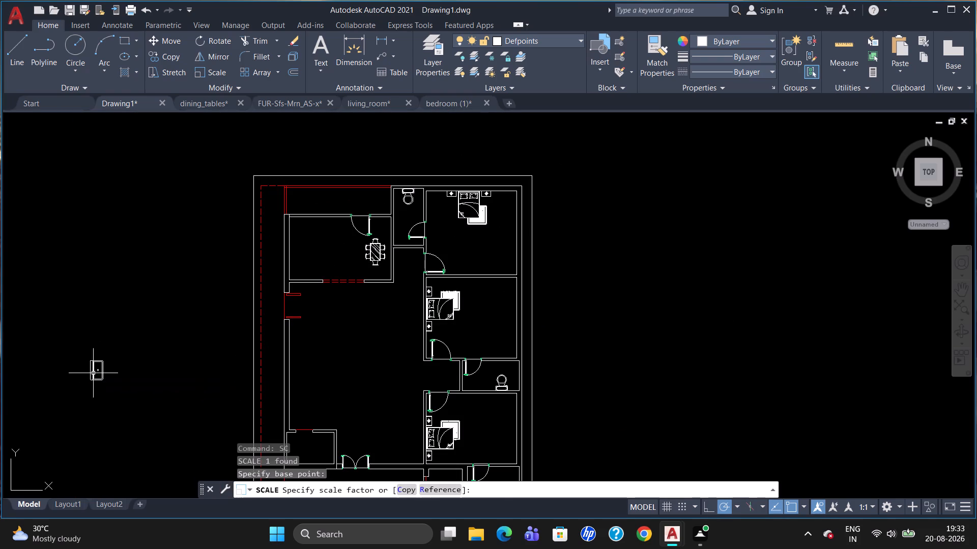
pyautogui.click(93, 373)
# Move the sink into the northern bathroom, placing it in the southwest corner against the west wall.
pyautogui.click(89, 376)
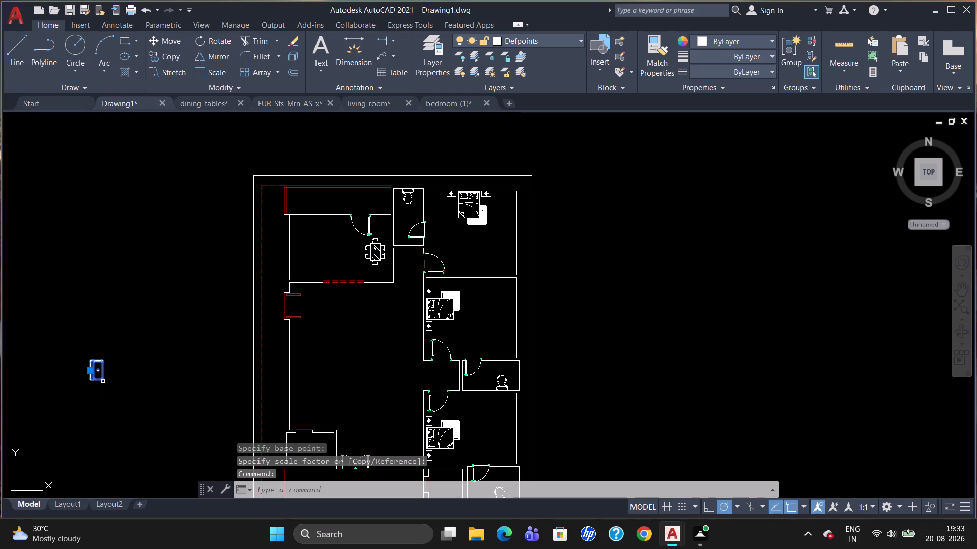
pyautogui.press('m')
pyautogui.press('Return')
pyautogui.click(99, 373)
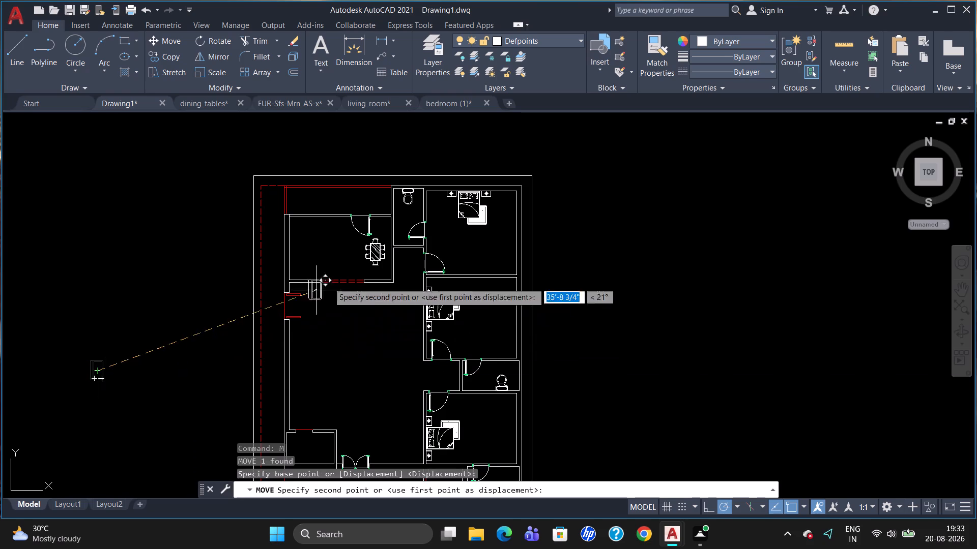
pyautogui.scroll(2, 401, 225)
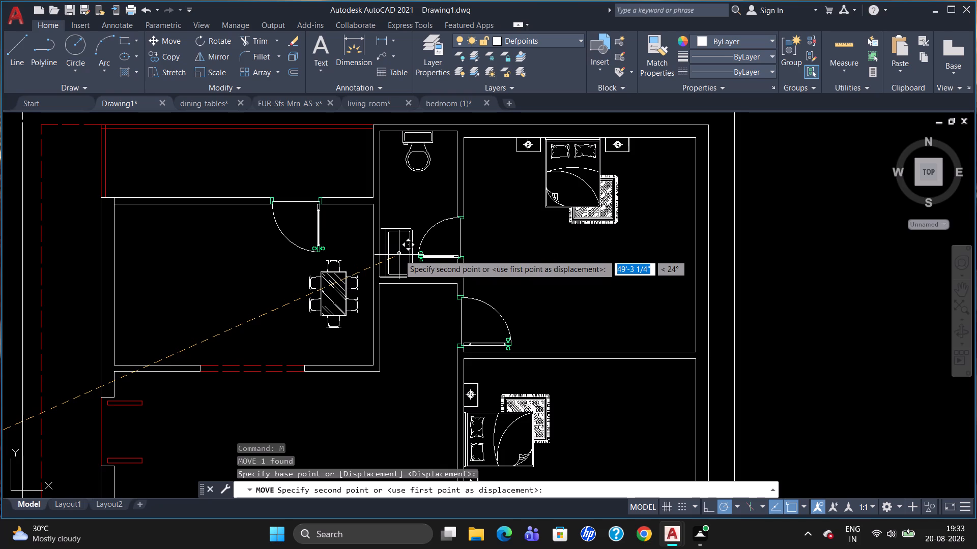
pyautogui.click(399, 255)
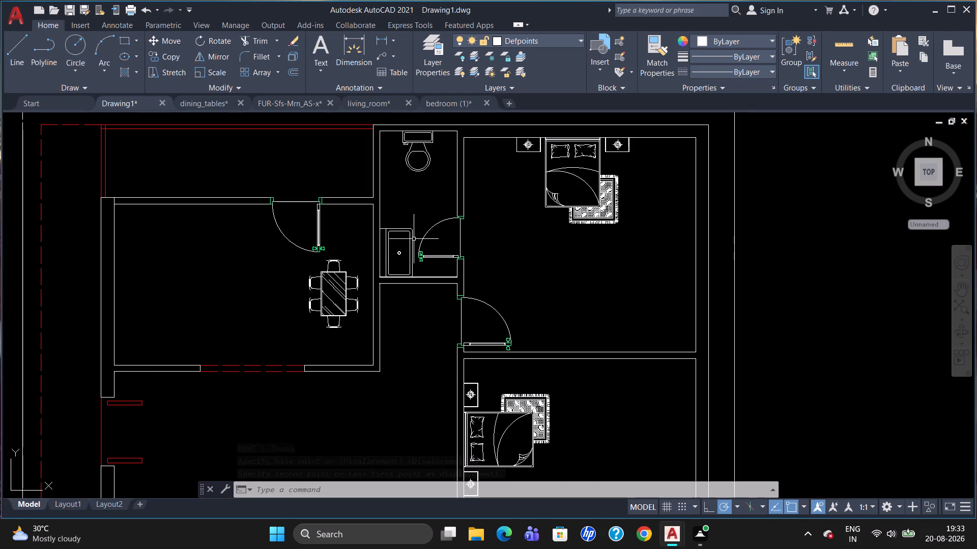
pyautogui.scroll(-1, 413, 237)
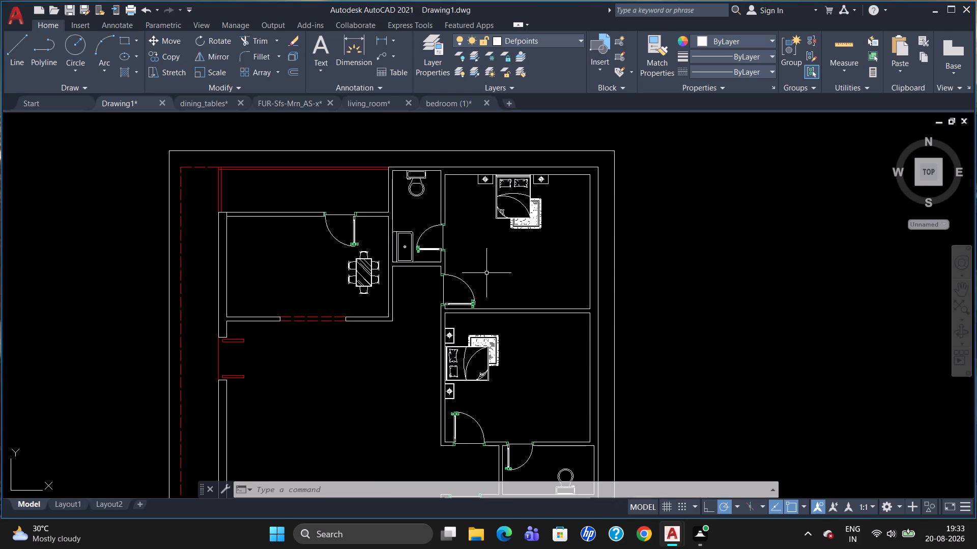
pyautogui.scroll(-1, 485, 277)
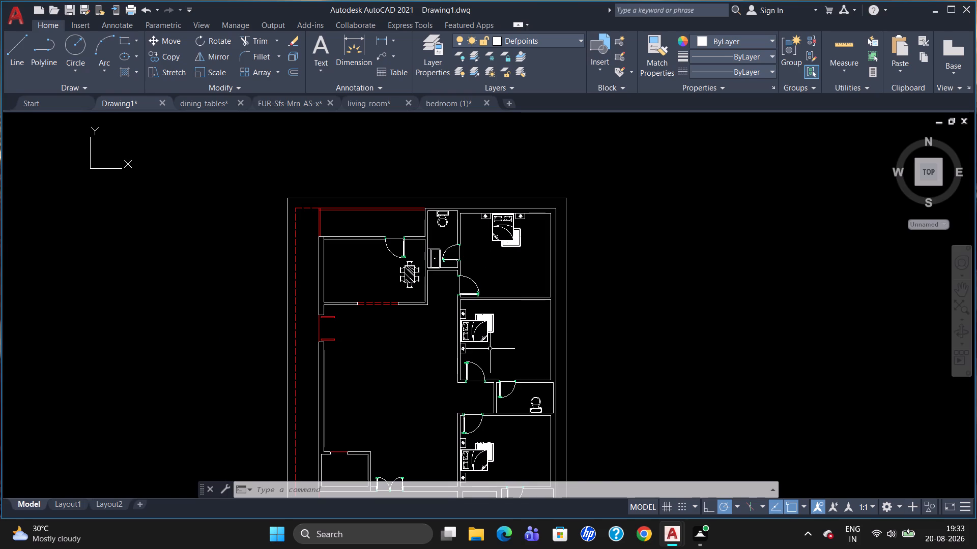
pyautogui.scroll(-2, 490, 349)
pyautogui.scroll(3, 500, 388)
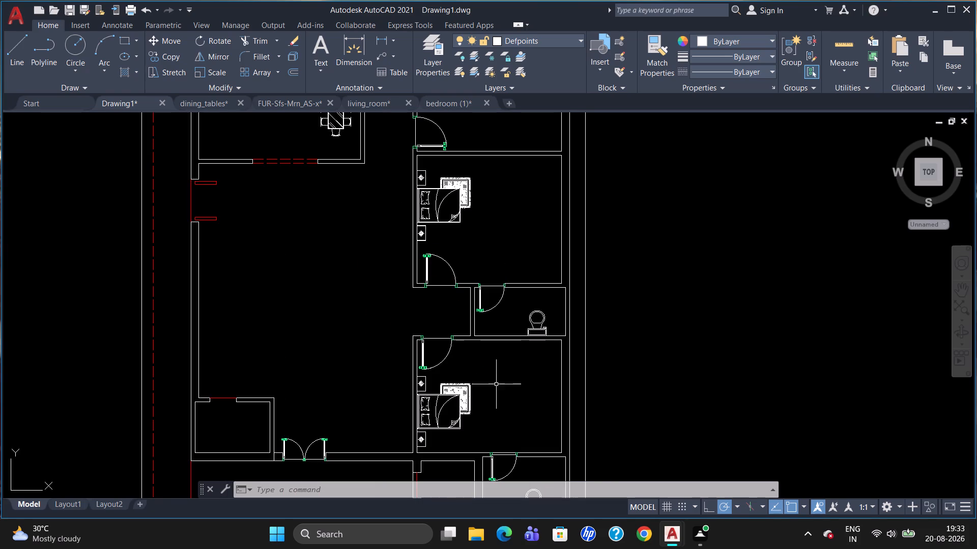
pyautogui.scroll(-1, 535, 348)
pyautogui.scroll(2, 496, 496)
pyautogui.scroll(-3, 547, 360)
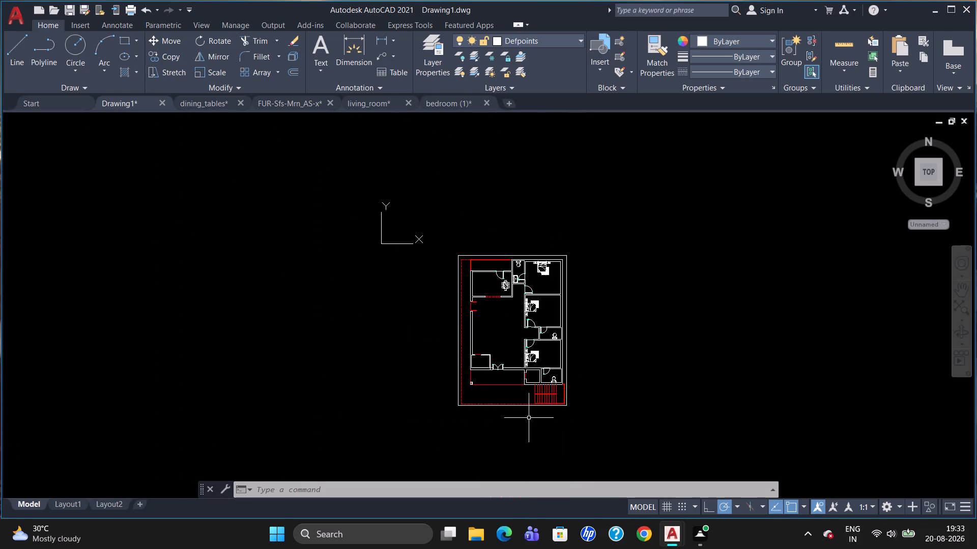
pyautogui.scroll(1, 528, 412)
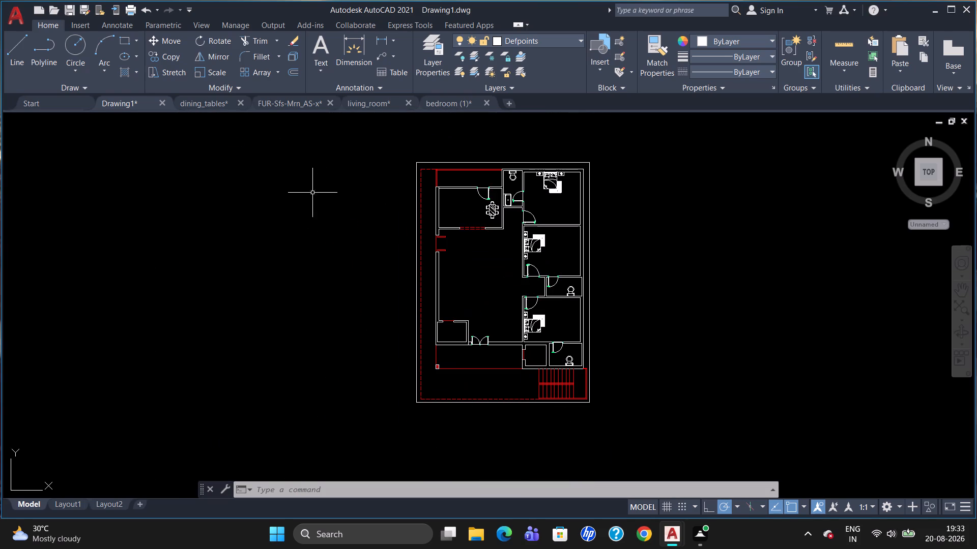
# In the FUR-Sfs-Mrn_AS-x drawing, group the three-seat sofa and its seated figure into one object.
pyautogui.click(280, 108)
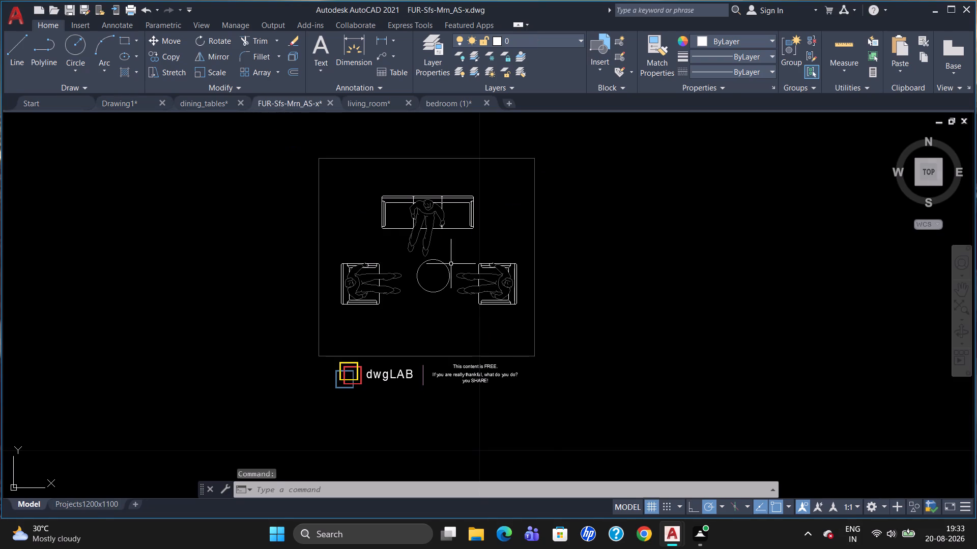
pyautogui.moveTo(491, 241); pyautogui.dragTo(396, 240)
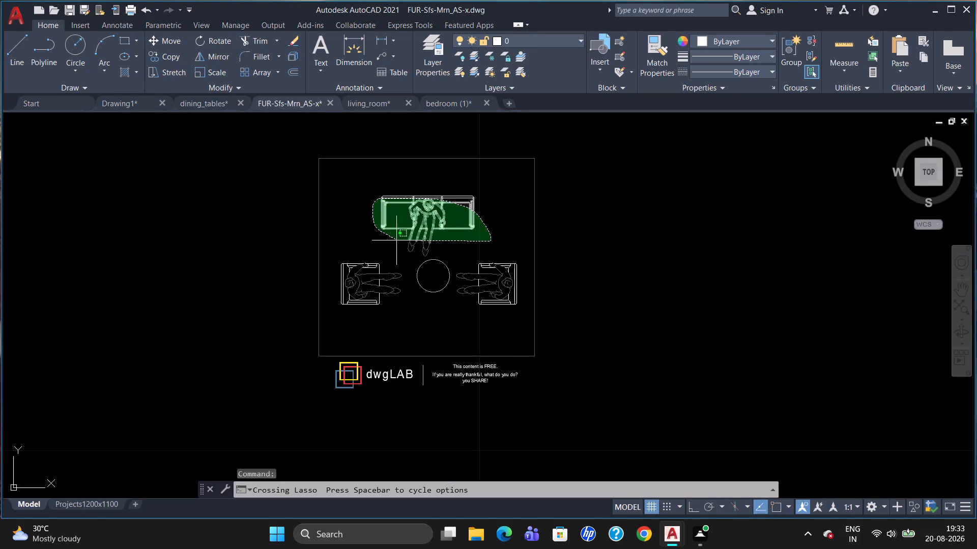
pyautogui.moveTo(396, 240); pyautogui.dragTo(405, 250)
pyautogui.moveTo(482, 220); pyautogui.dragTo(375, 226)
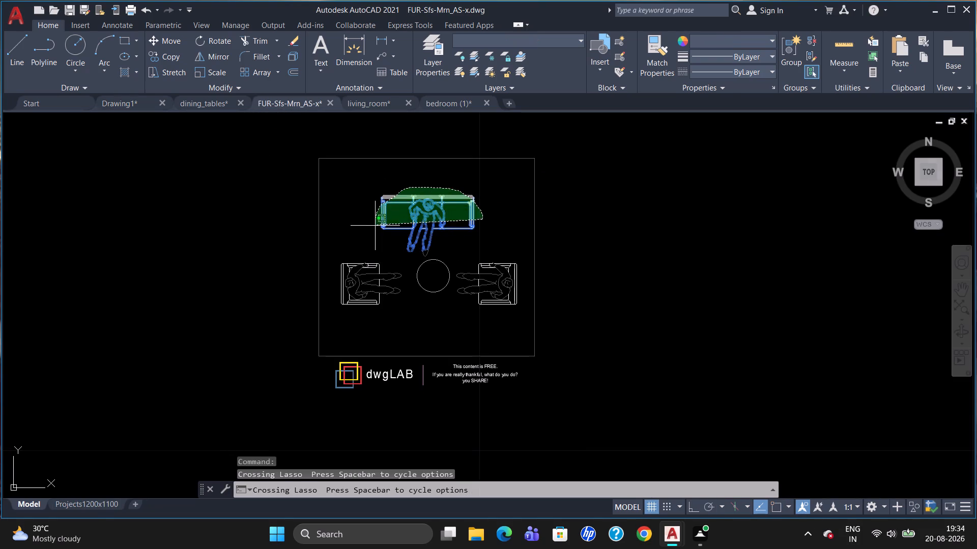
pyautogui.moveTo(375, 226); pyautogui.dragTo(376, 227)
pyautogui.moveTo(448, 188); pyautogui.dragTo(429, 255)
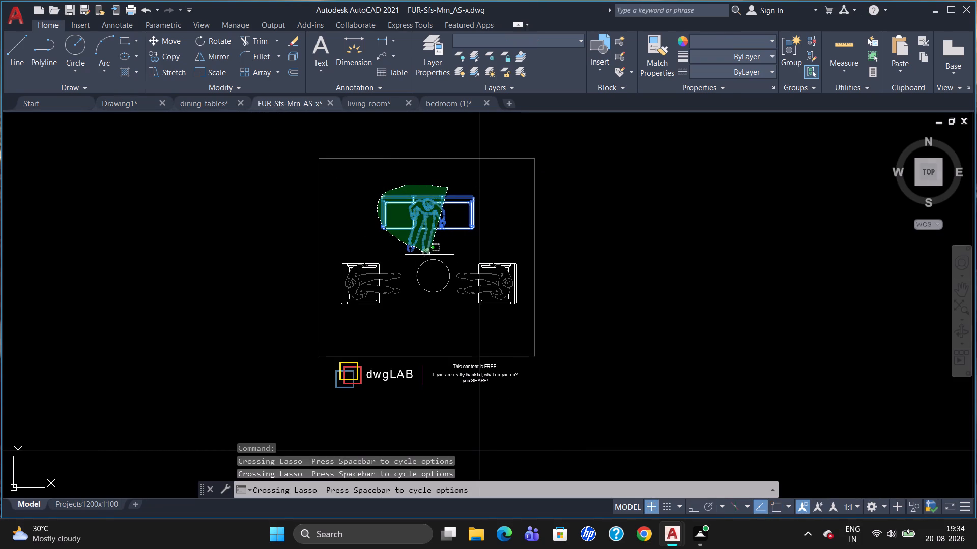
pyautogui.moveTo(429, 255); pyautogui.dragTo(451, 253)
pyautogui.moveTo(444, 255); pyautogui.dragTo(396, 211)
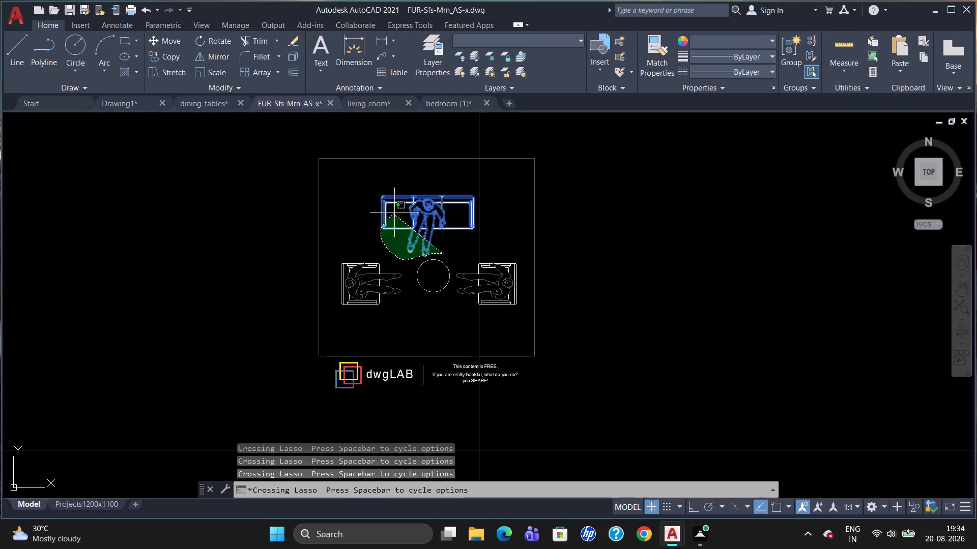
pyautogui.moveTo(396, 211); pyautogui.dragTo(480, 227)
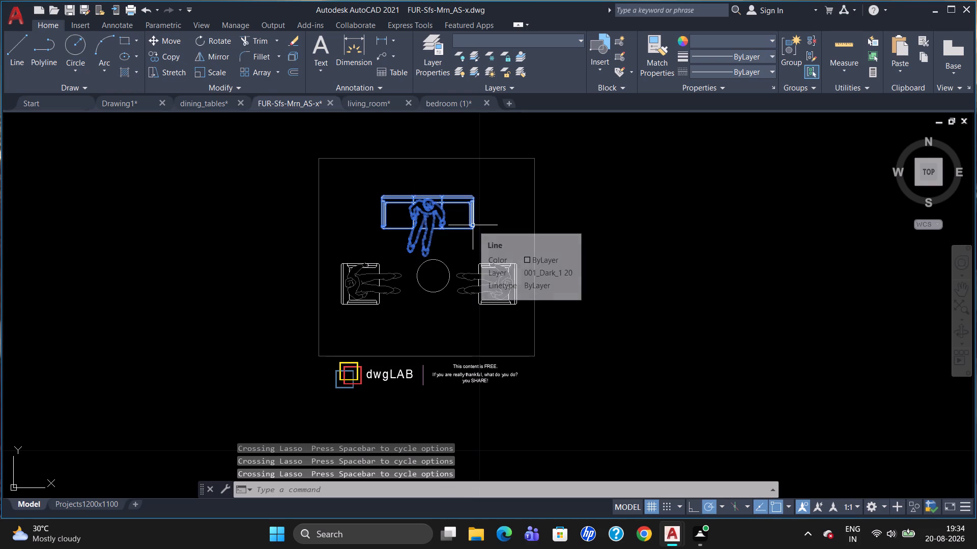
pyautogui.click(782, 66)
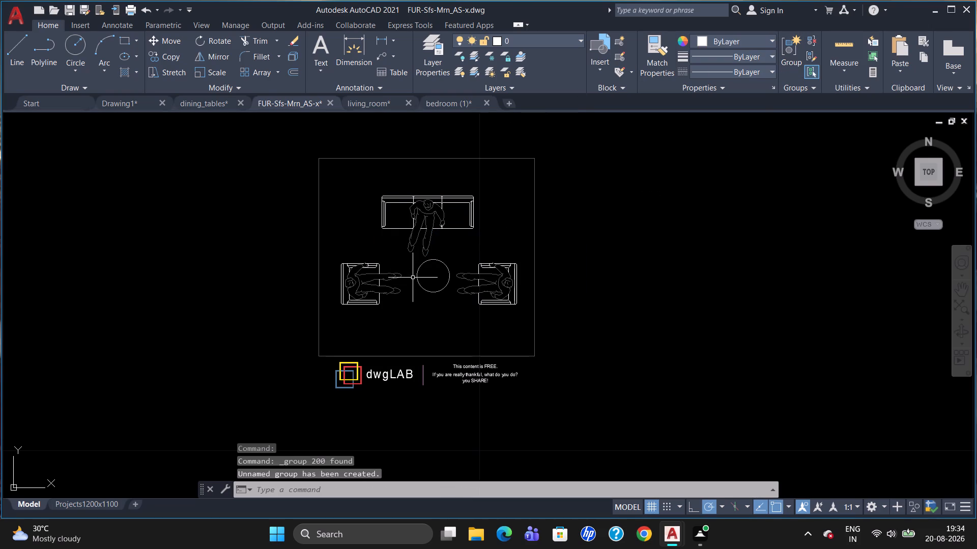
# Copy the grouped three-seat sofa and paste it into the large central hall of the floor plan in Drawing1.
pyautogui.click(424, 227)
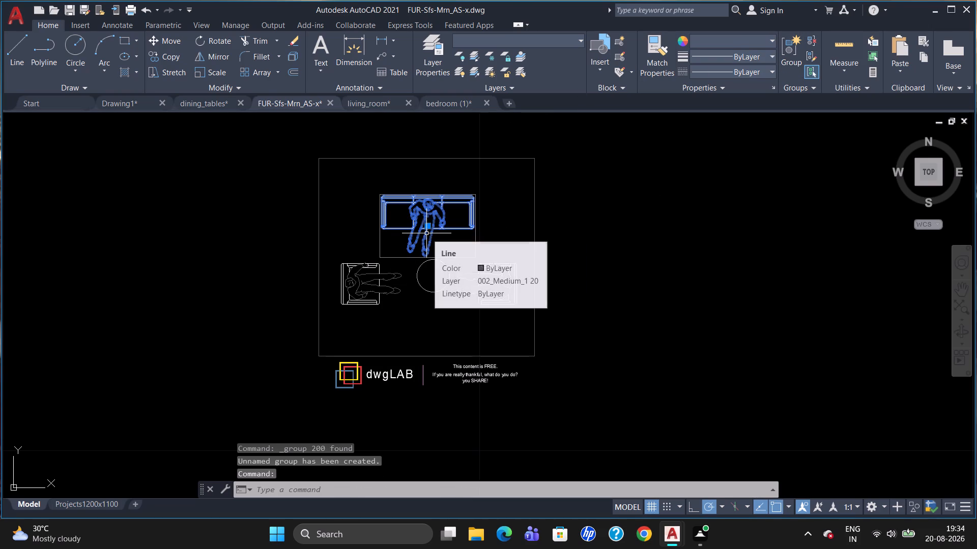
pyautogui.hotkey('ctrl', 'c')
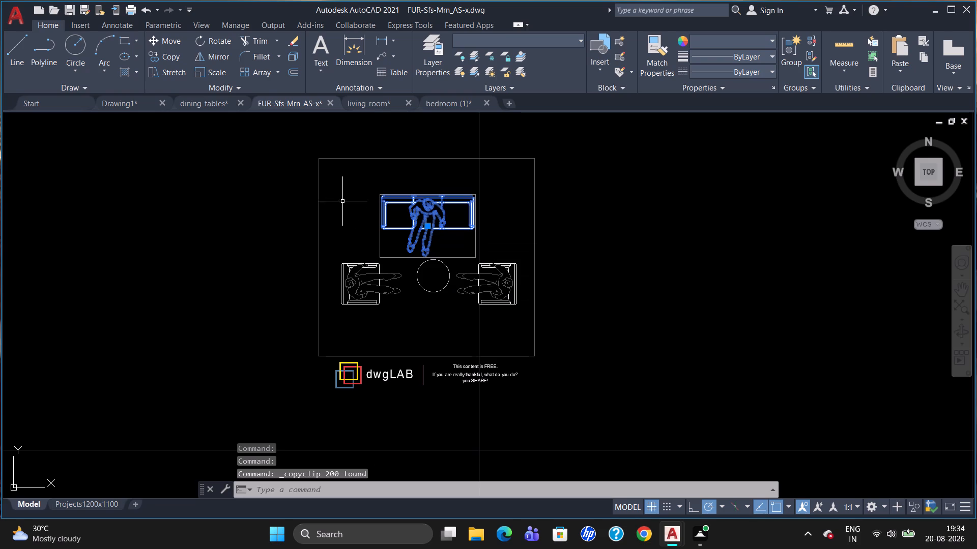
pyautogui.click(123, 106)
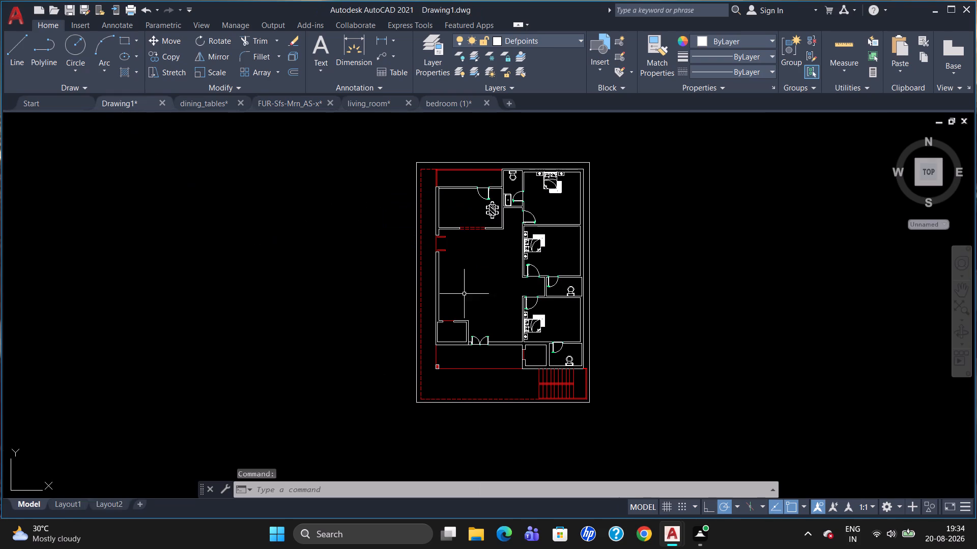
pyautogui.scroll(1, 518, 287)
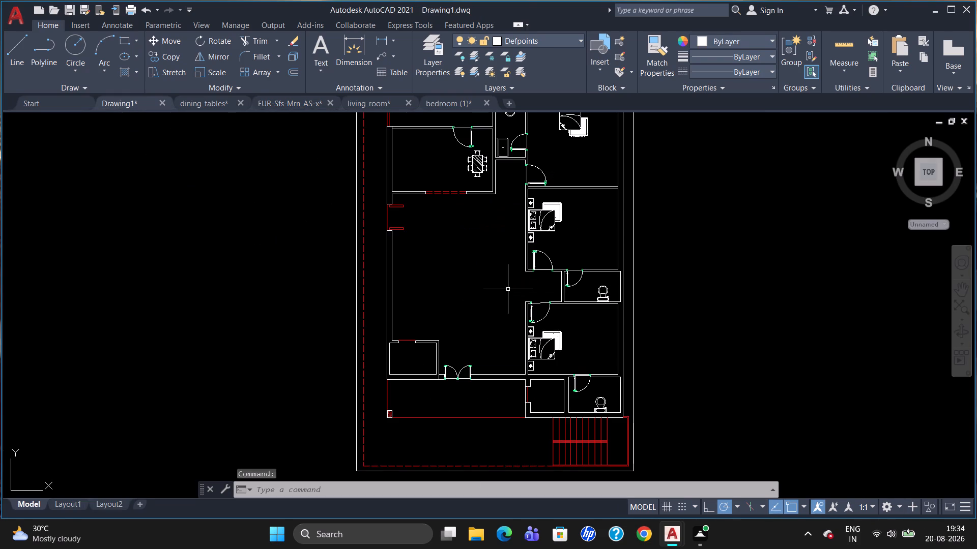
pyautogui.hotkey('ctrl', 'v')
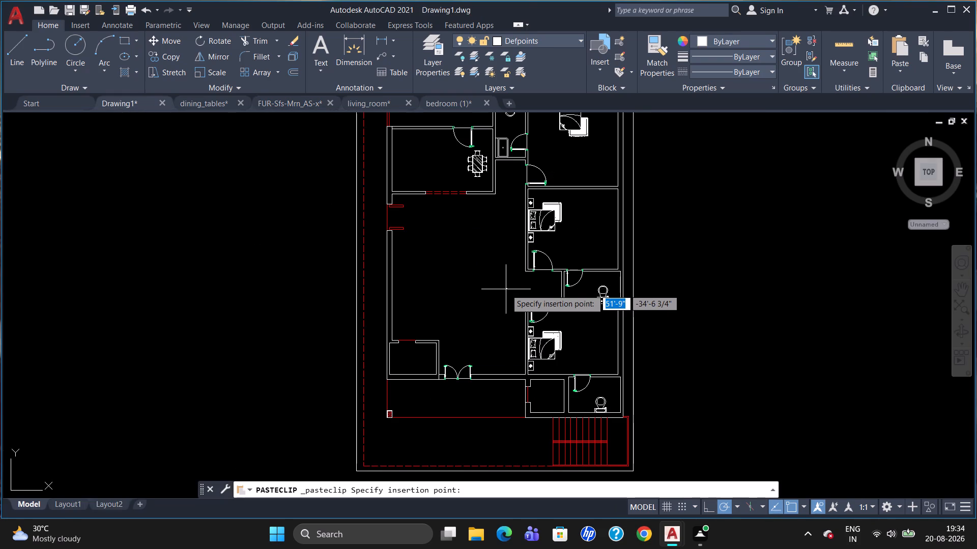
pyautogui.click(504, 285)
# Group all objects of the tiny pasted sofa and its seated figure in the hall.
pyautogui.scroll(3, 505, 280)
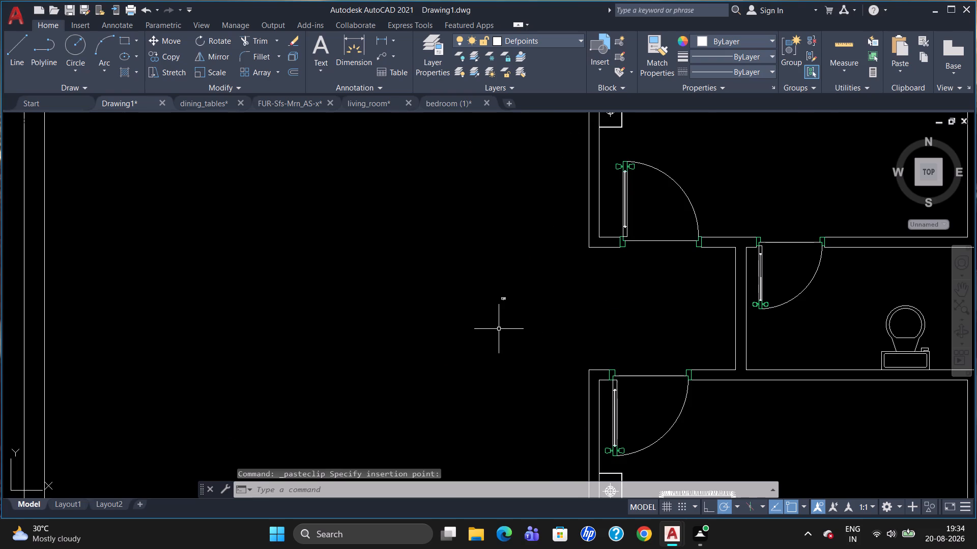
pyautogui.scroll(2, 498, 329)
pyautogui.click(514, 255)
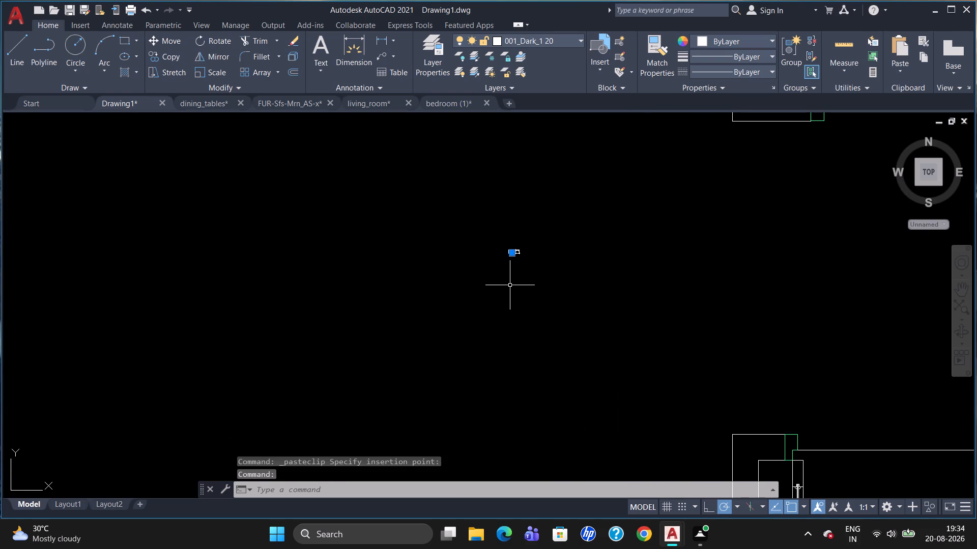
pyautogui.press('Escape')
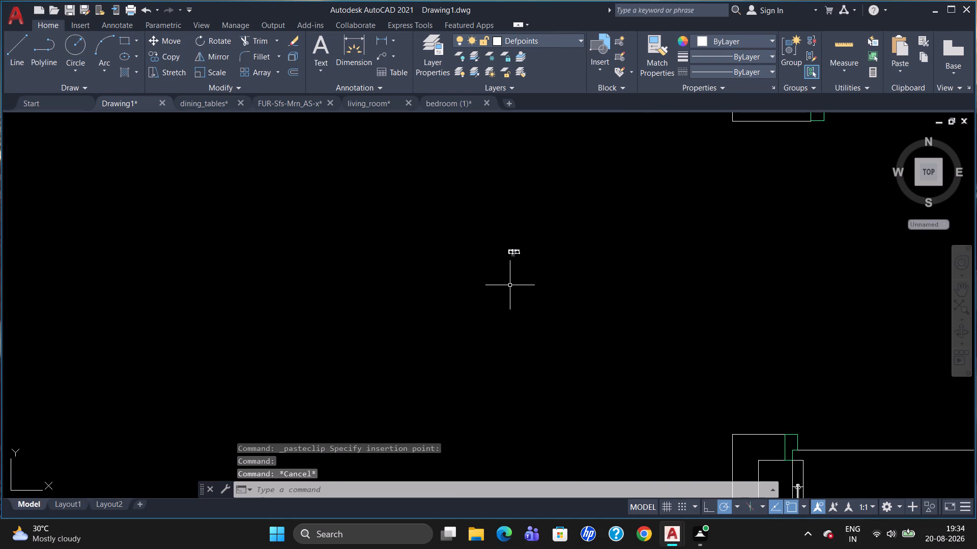
pyautogui.scroll(2, 511, 278)
pyautogui.moveTo(617, 241); pyautogui.dragTo(444, 307)
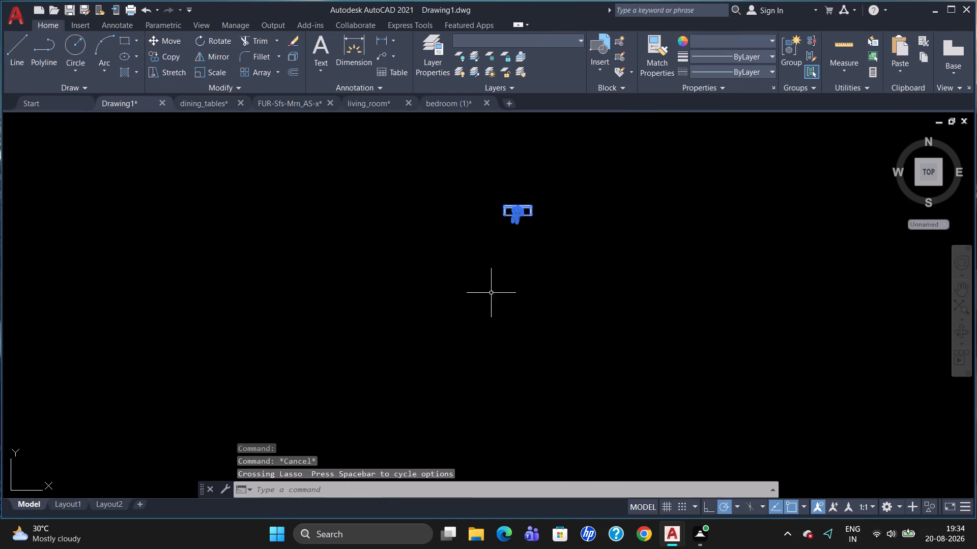
pyautogui.click(787, 59)
# Scale the grouped sofa up freehand to furniture size, using a base point on the tiny sofa itself.
pyautogui.scroll(-3, 755, 164)
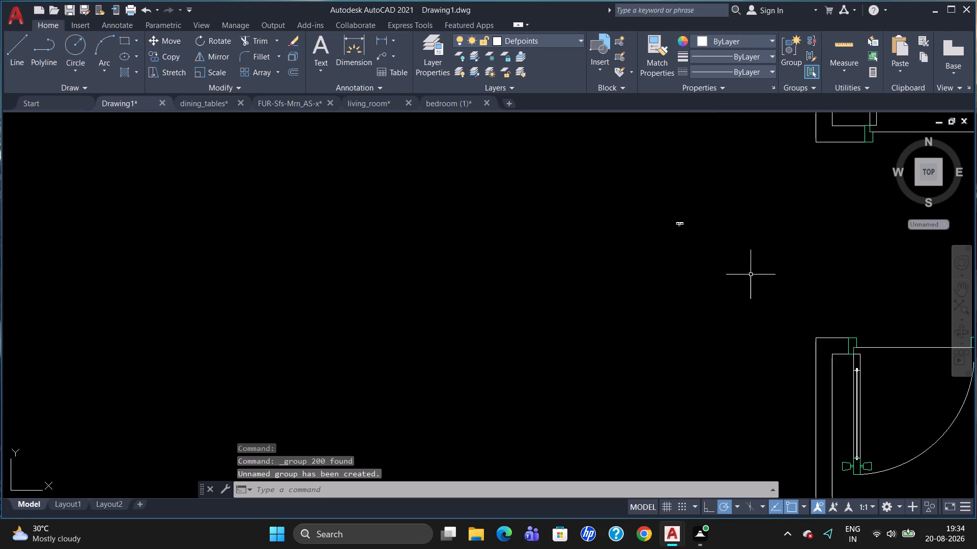
pyautogui.scroll(-1, 768, 256)
pyautogui.scroll(-3, 716, 289)
pyautogui.scroll(2, 729, 305)
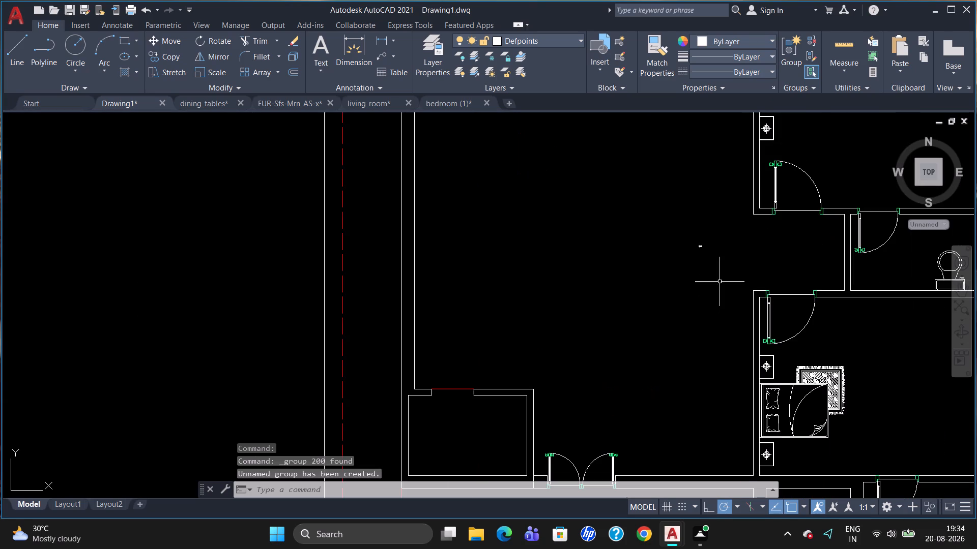
pyautogui.click(699, 245)
pyautogui.write('sc')
pyautogui.press('Return')
pyautogui.click(696, 251)
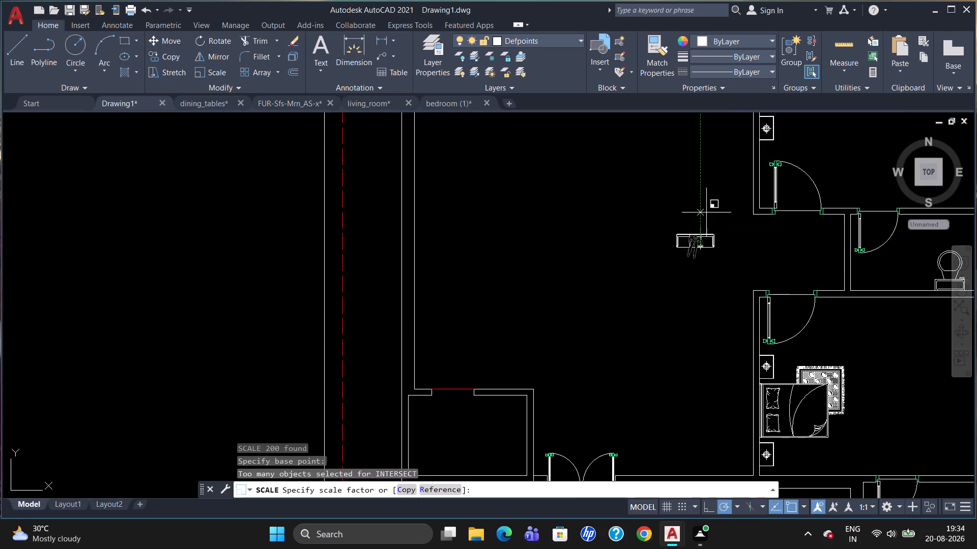
pyautogui.click(706, 173)
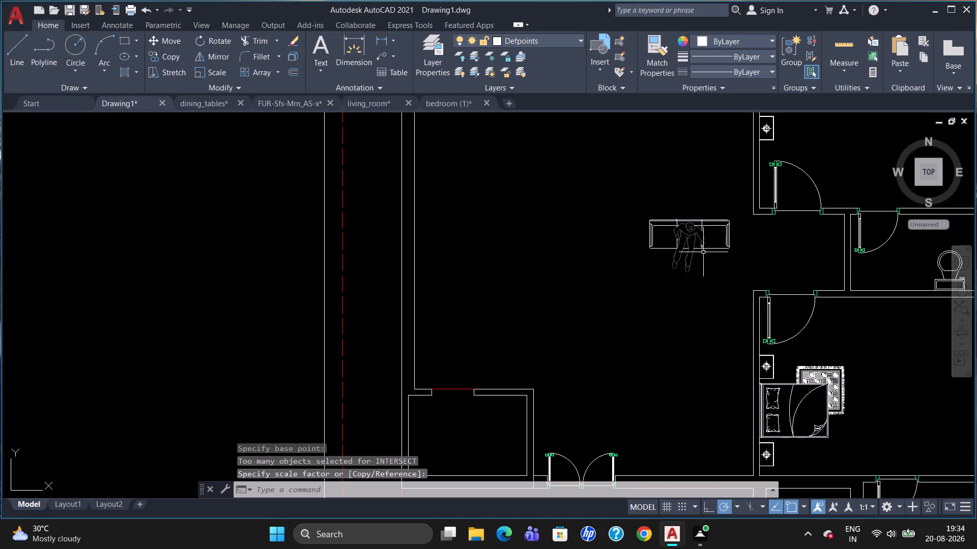
# Rotate the sofa 90° clockwise about a point on its back so that its back faces east.
pyautogui.click(697, 242)
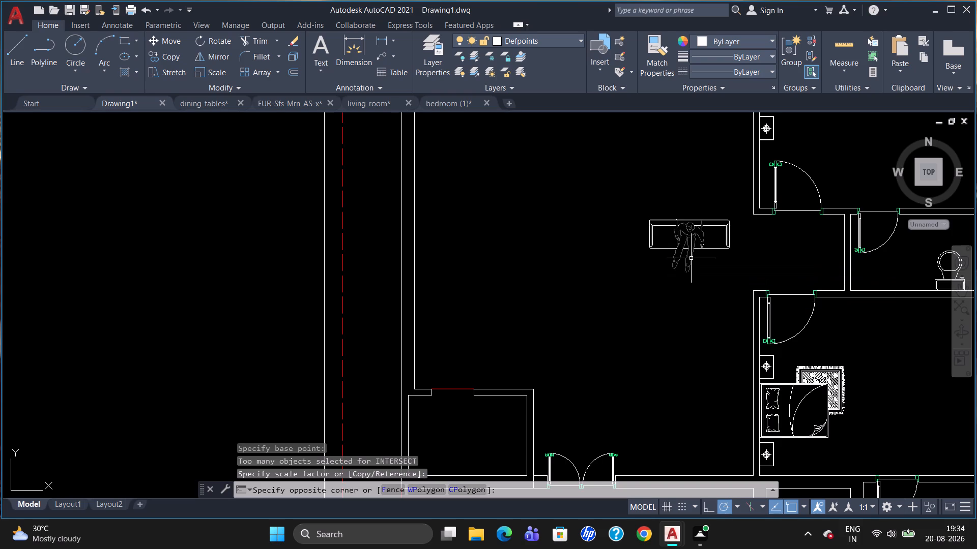
pyautogui.press('Escape')
pyautogui.press('e')
pyautogui.press('BackSpace')
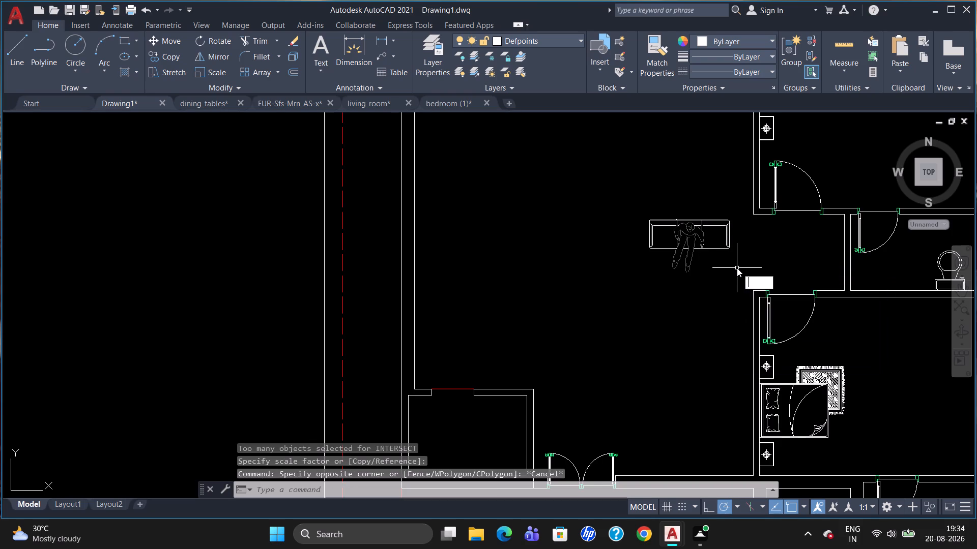
pyautogui.write('ro')
pyautogui.press('Return')
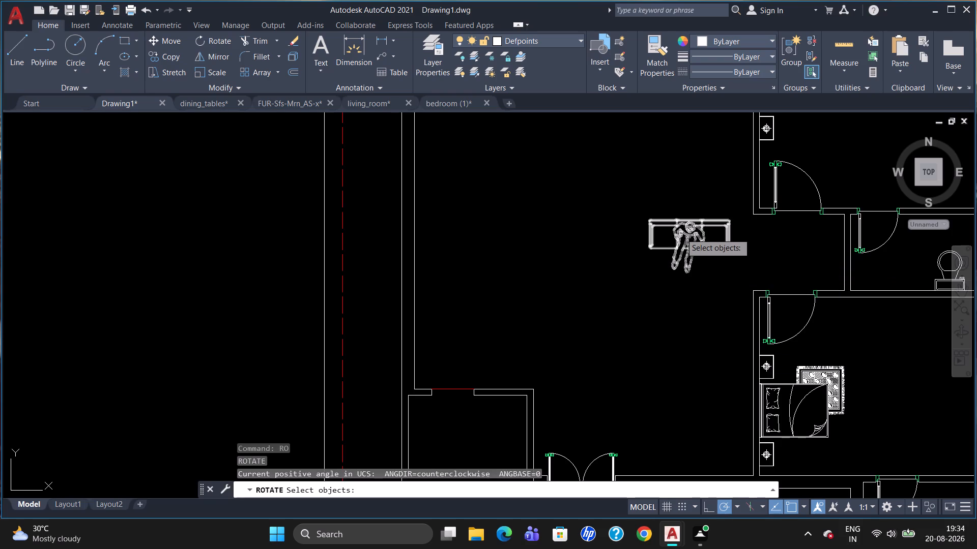
pyautogui.click(681, 233)
pyautogui.press('Return')
pyautogui.click(685, 215)
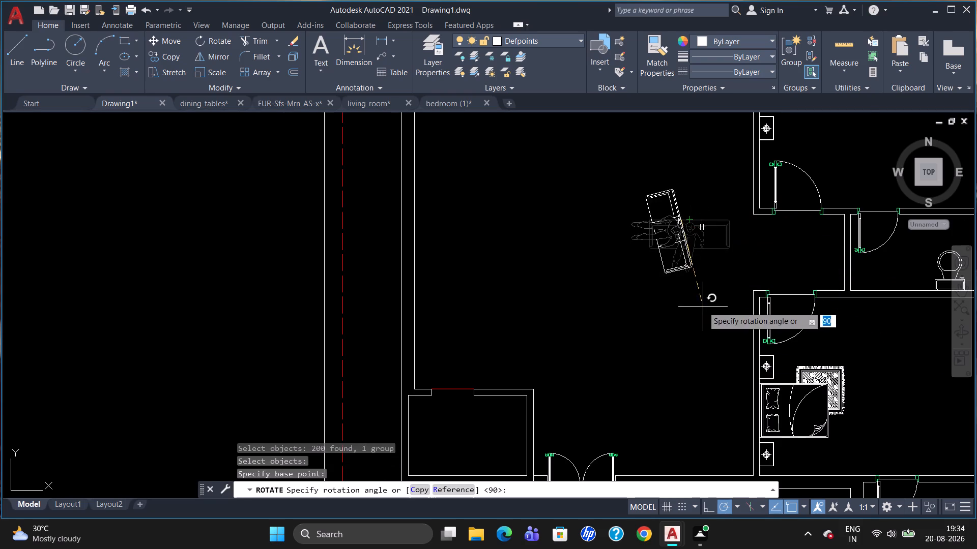
pyautogui.click(683, 328)
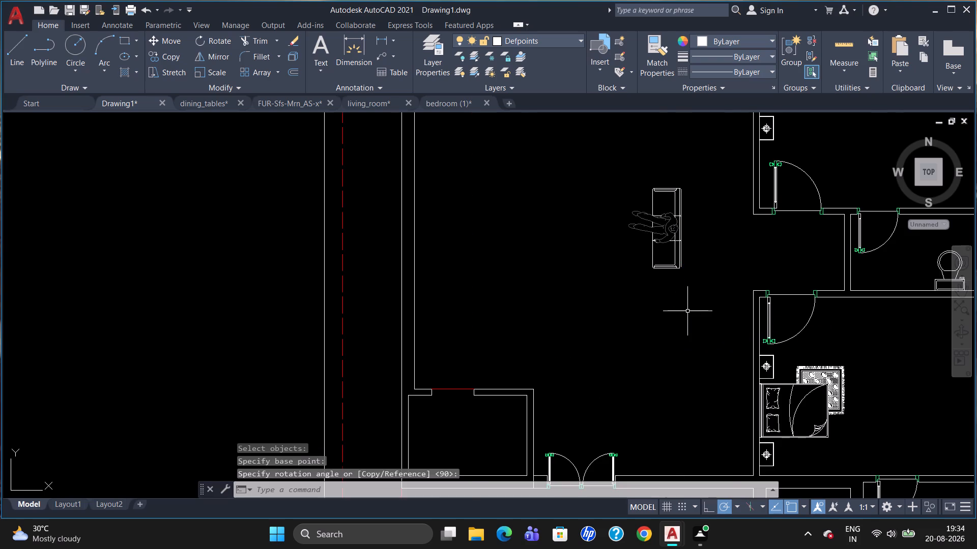
# Move the sofa about 5'-8" at 60° to the northeast, beside the hall's east wall next to the middle bedroom.
pyautogui.scroll(-1, 688, 310)
pyautogui.scroll(2, 717, 227)
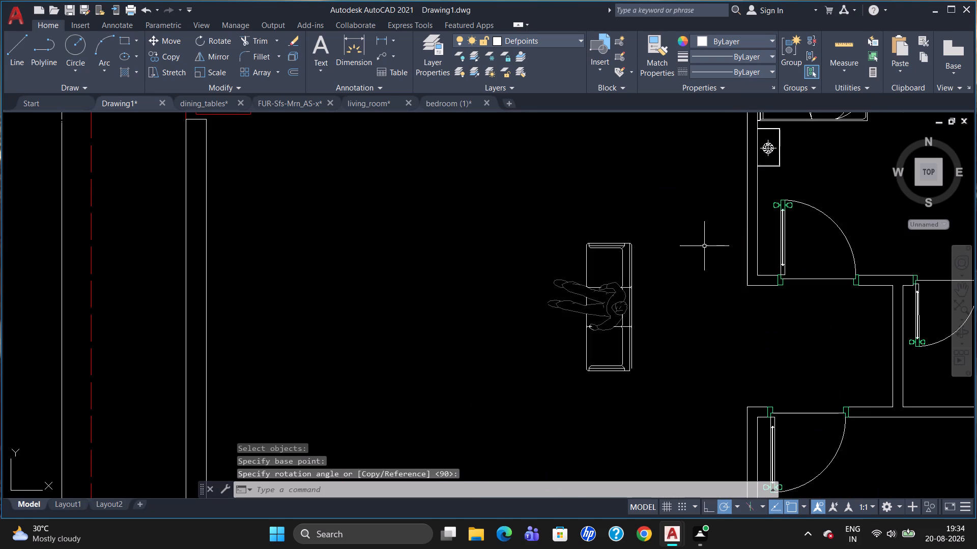
pyautogui.click(624, 297)
pyautogui.press('m')
pyautogui.press('Return')
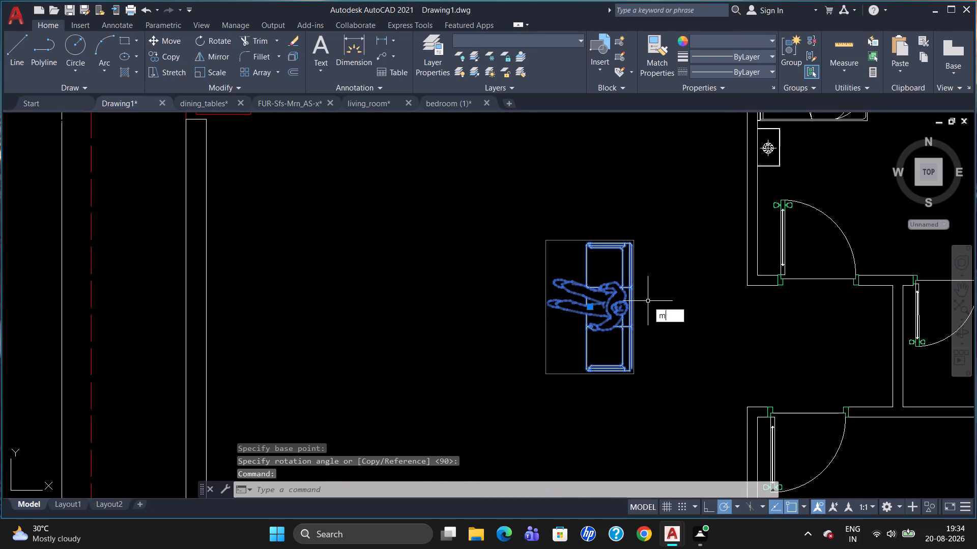
pyautogui.scroll(-1, 643, 310)
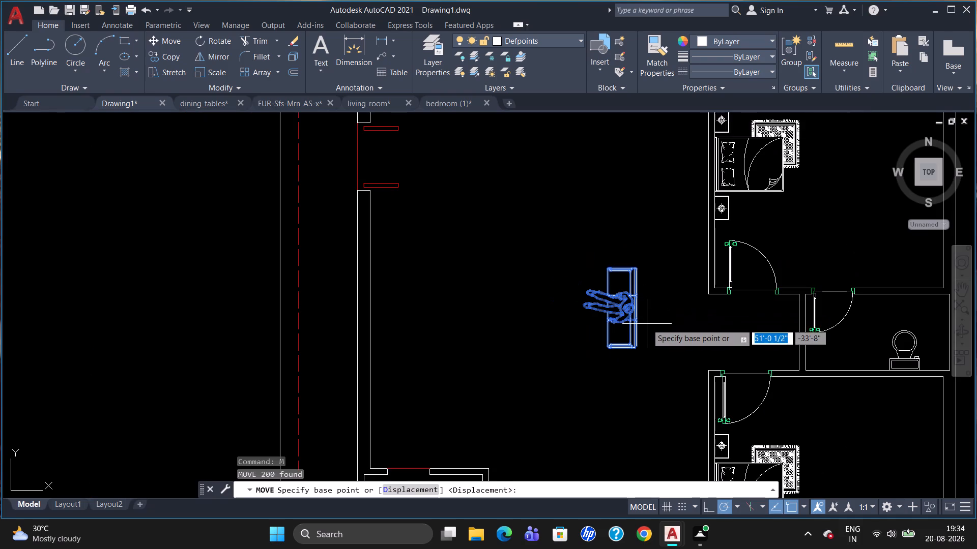
pyautogui.scroll(-1, 656, 306)
pyautogui.click(647, 306)
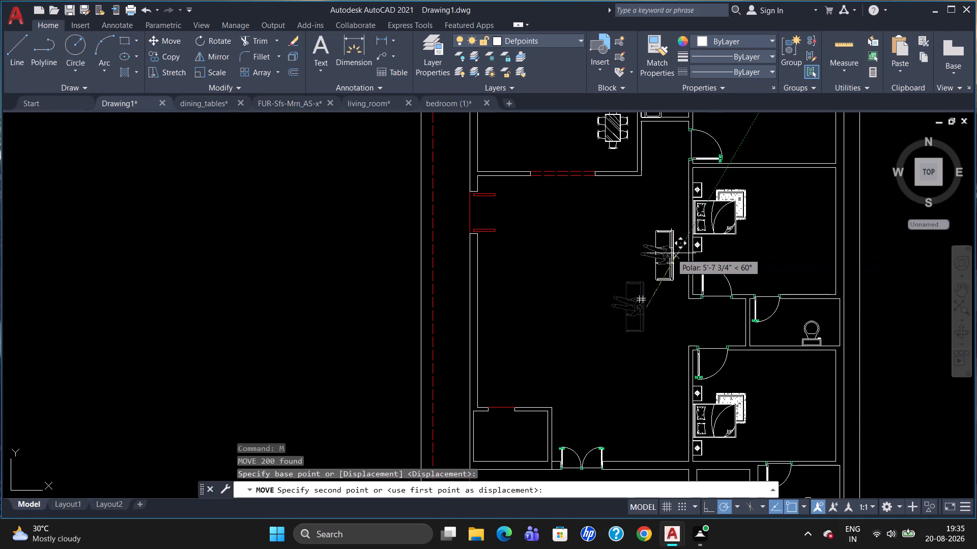
pyautogui.click(671, 253)
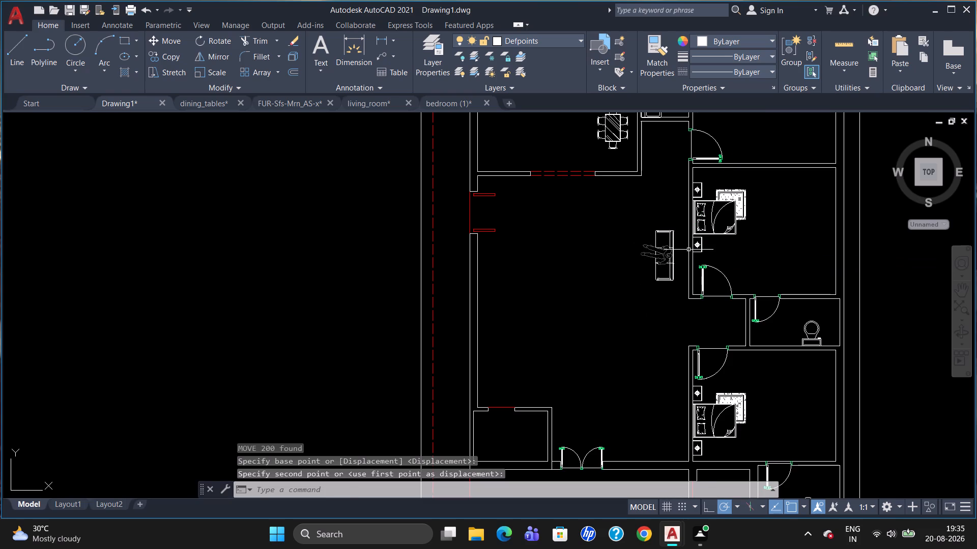
pyautogui.scroll(1, 692, 245)
pyautogui.scroll(-1, 689, 259)
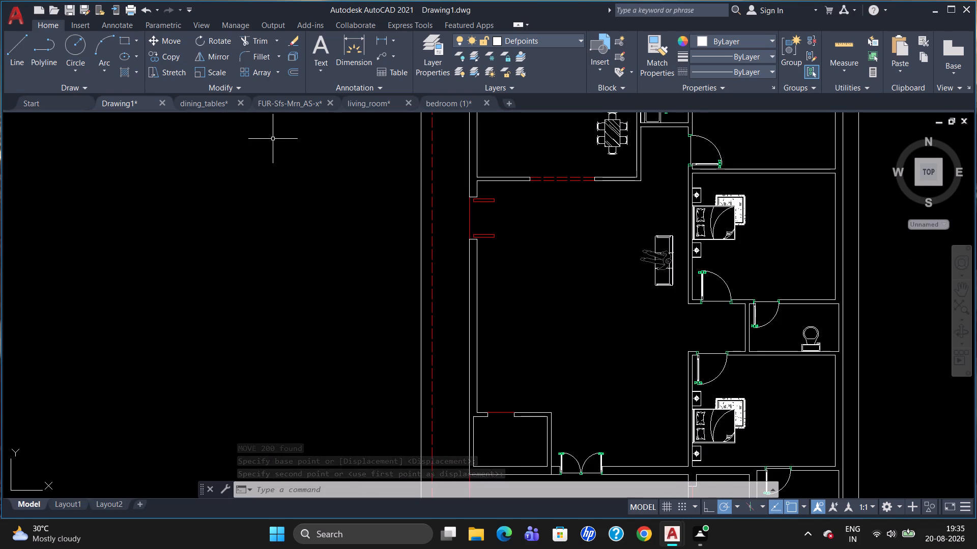
# Look through the sofa sets in the living_room drawing for armchairs to add to the hall seating.
pyautogui.click(356, 100)
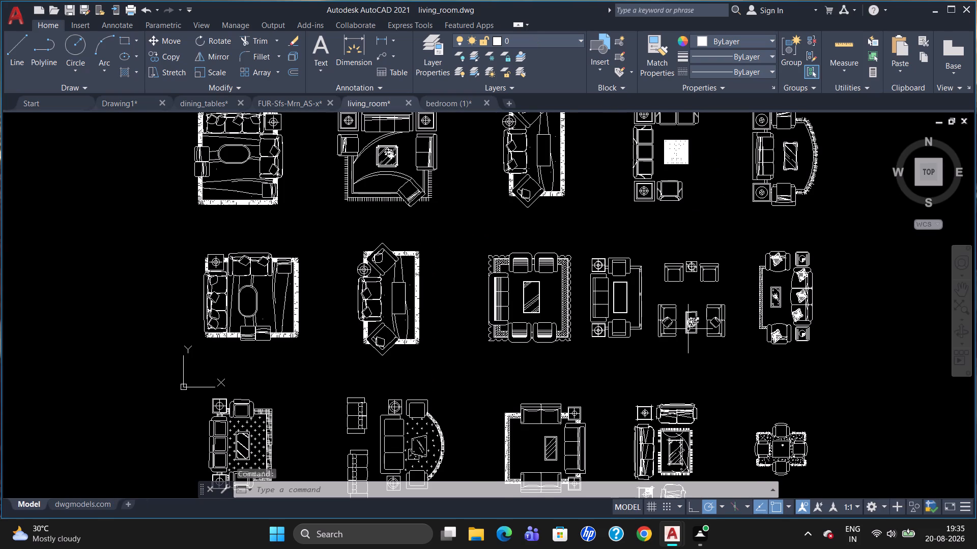
pyautogui.scroll(-1, 689, 329)
pyautogui.scroll(1, 666, 236)
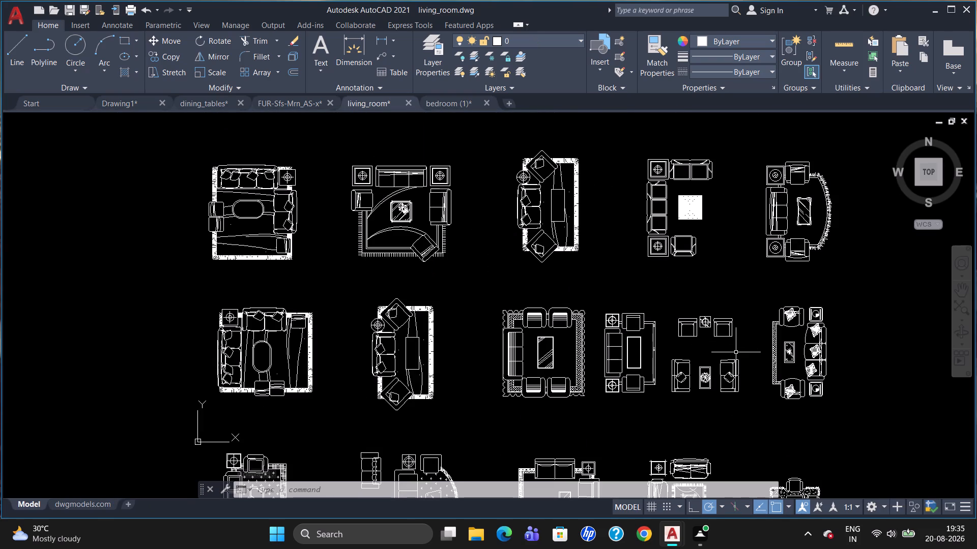
pyautogui.scroll(-2, 757, 390)
pyautogui.scroll(3, 768, 483)
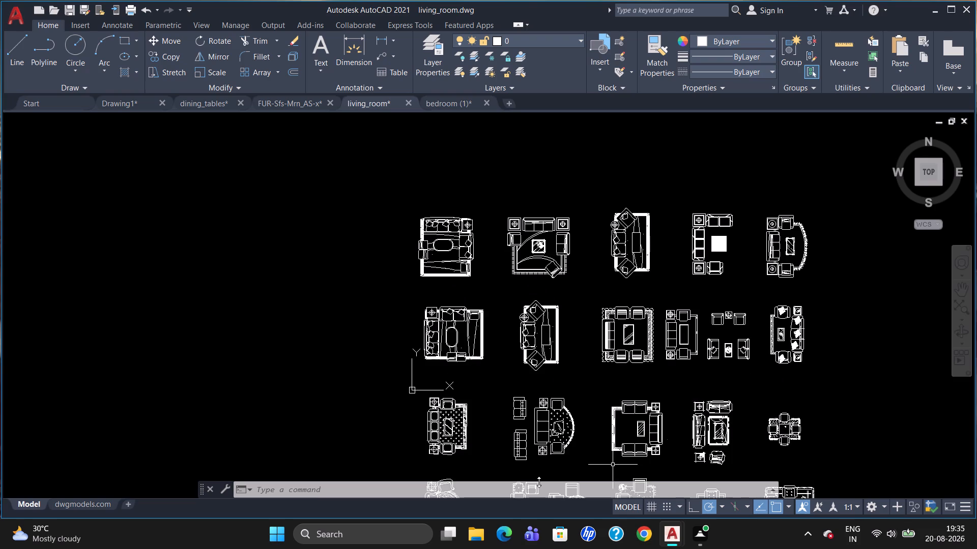
pyautogui.scroll(1, 481, 479)
pyautogui.scroll(-2, 470, 438)
pyautogui.scroll(3, 612, 451)
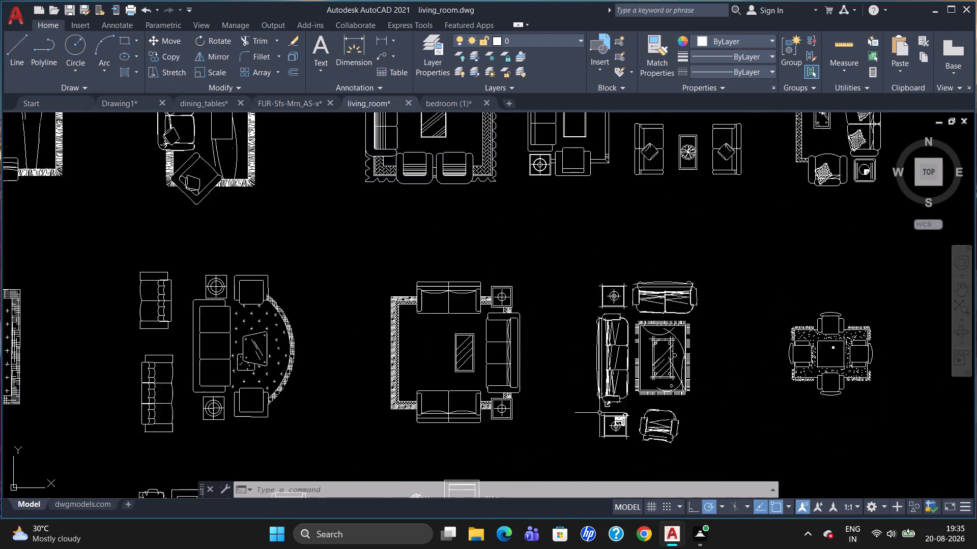
pyautogui.scroll(2, 599, 411)
pyautogui.scroll(-4, 592, 367)
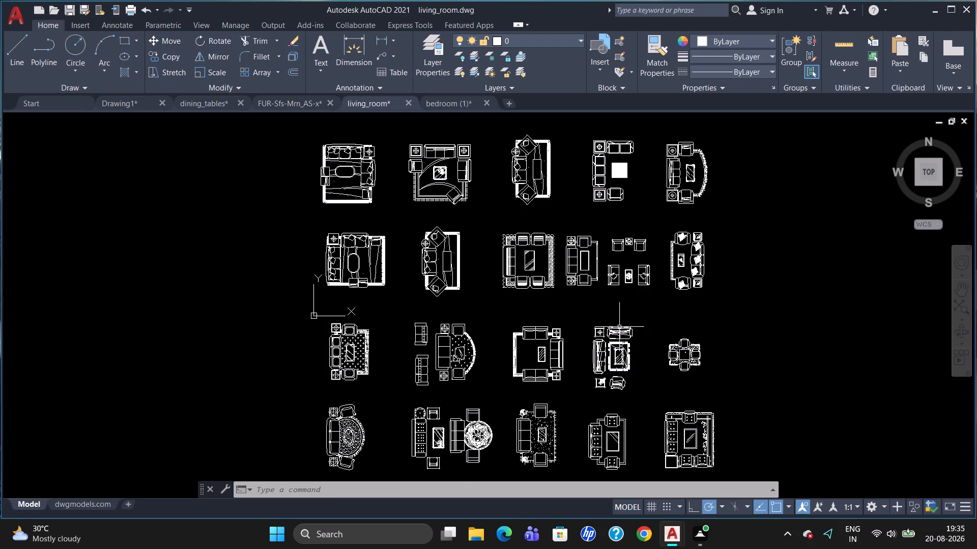
pyautogui.scroll(1, 639, 293)
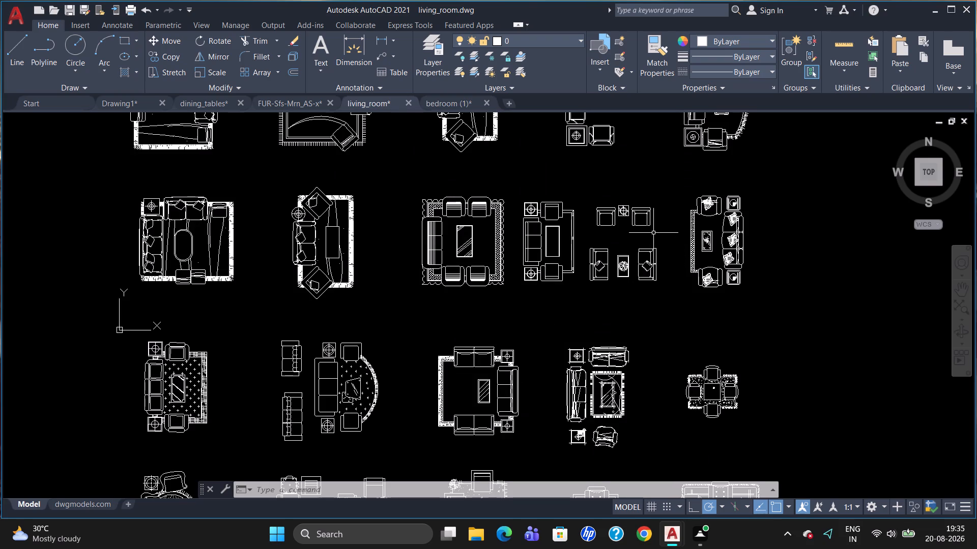
# Group the two plain armchairs on either side of the small lamp table in the second row of sofa sets.
pyautogui.moveTo(657, 216); pyautogui.dragTo(655, 212)
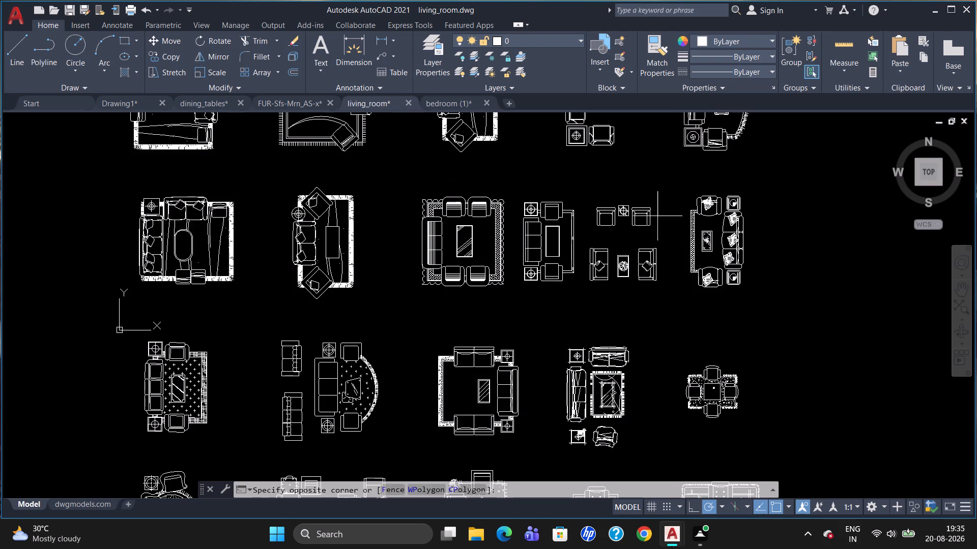
pyautogui.moveTo(655, 212); pyautogui.dragTo(628, 232)
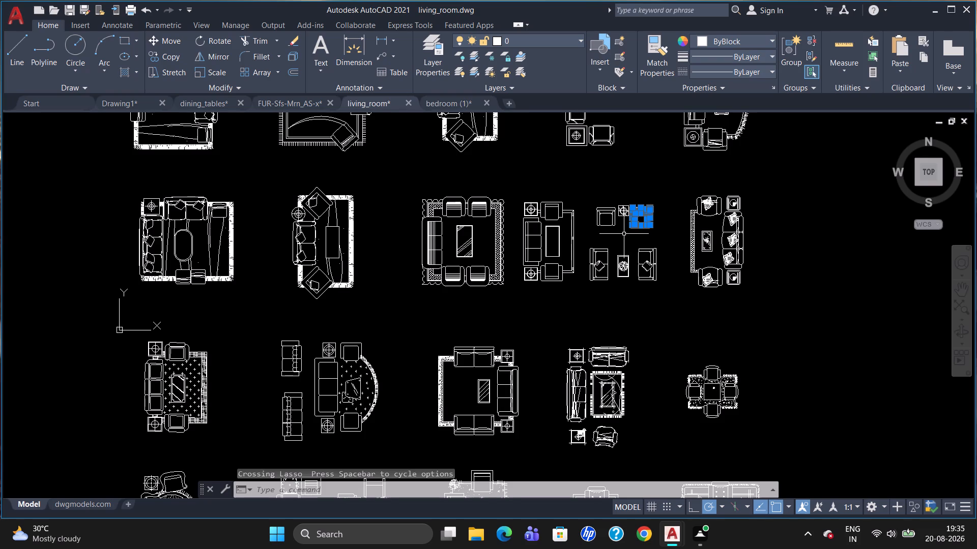
pyautogui.moveTo(616, 230); pyautogui.dragTo(597, 224)
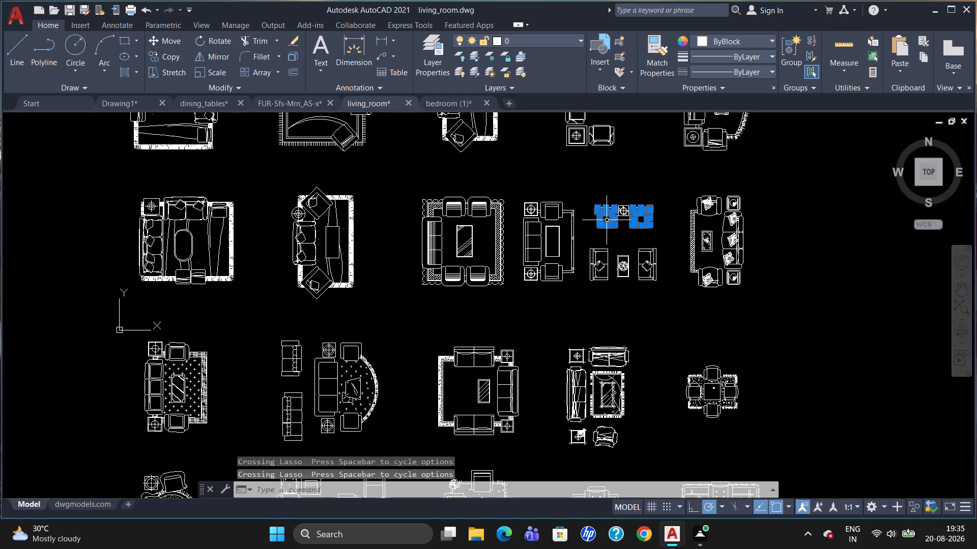
pyautogui.moveTo(596, 211); pyautogui.dragTo(611, 206)
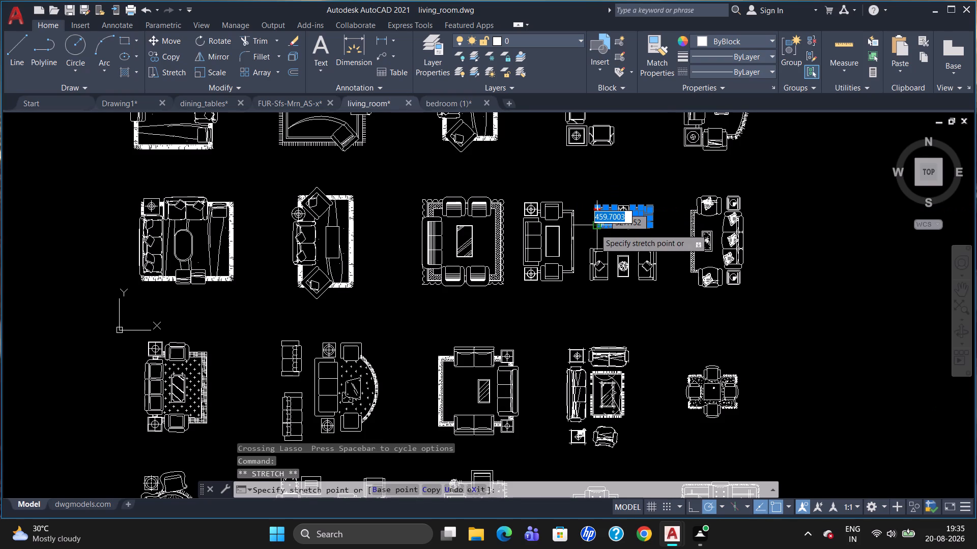
pyautogui.press('Escape')
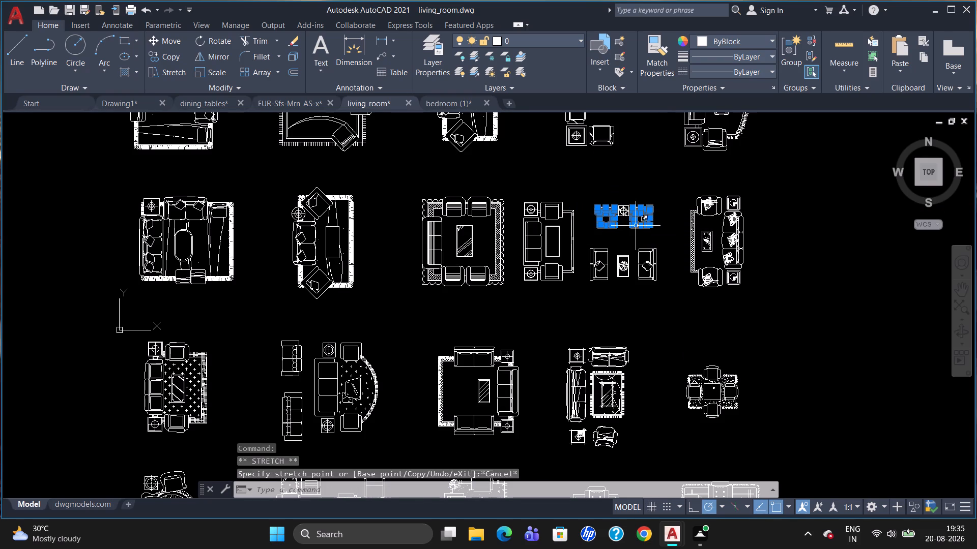
pyautogui.scroll(2, 638, 225)
pyautogui.moveTo(523, 213); pyautogui.dragTo(536, 201)
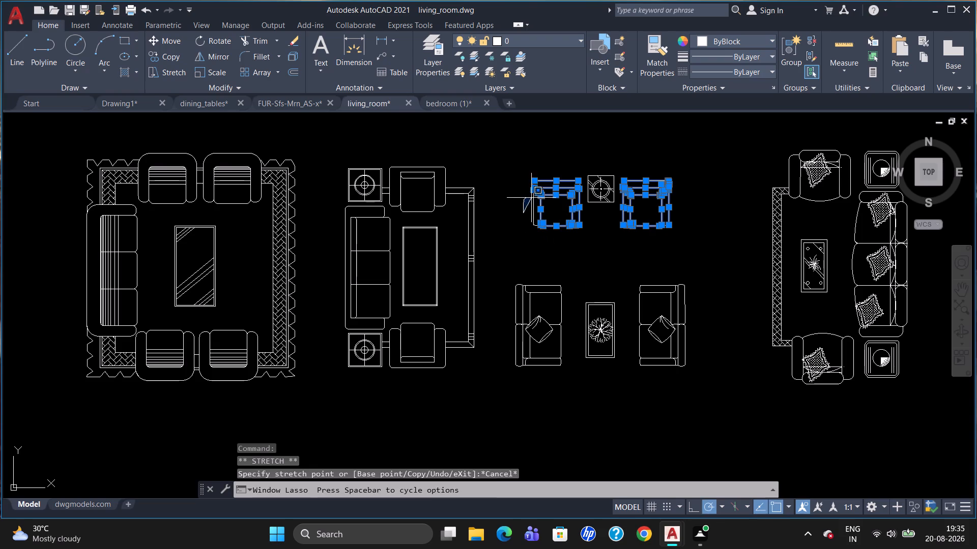
pyautogui.moveTo(536, 201); pyautogui.dragTo(562, 252)
pyautogui.moveTo(562, 251); pyautogui.dragTo(512, 219)
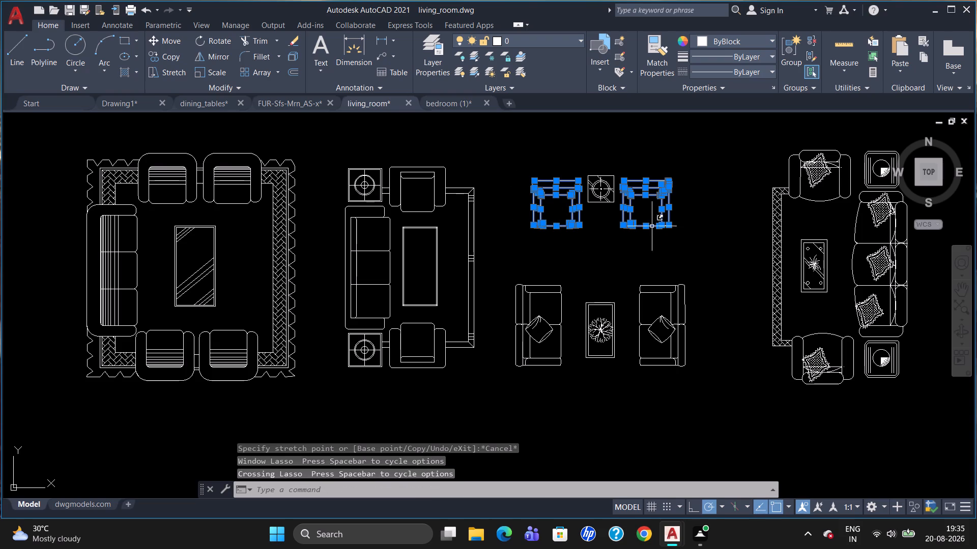
pyautogui.moveTo(686, 219); pyautogui.dragTo(646, 257)
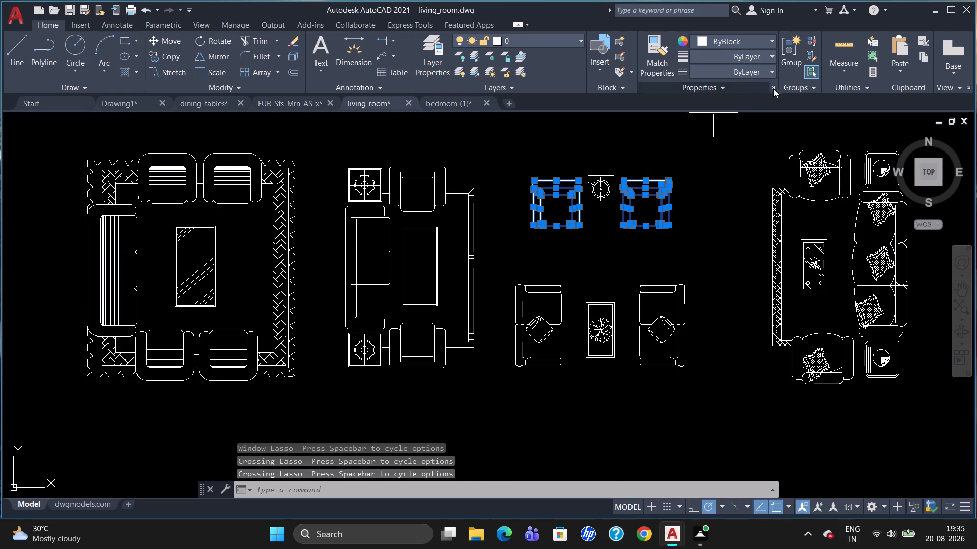
pyautogui.click(789, 58)
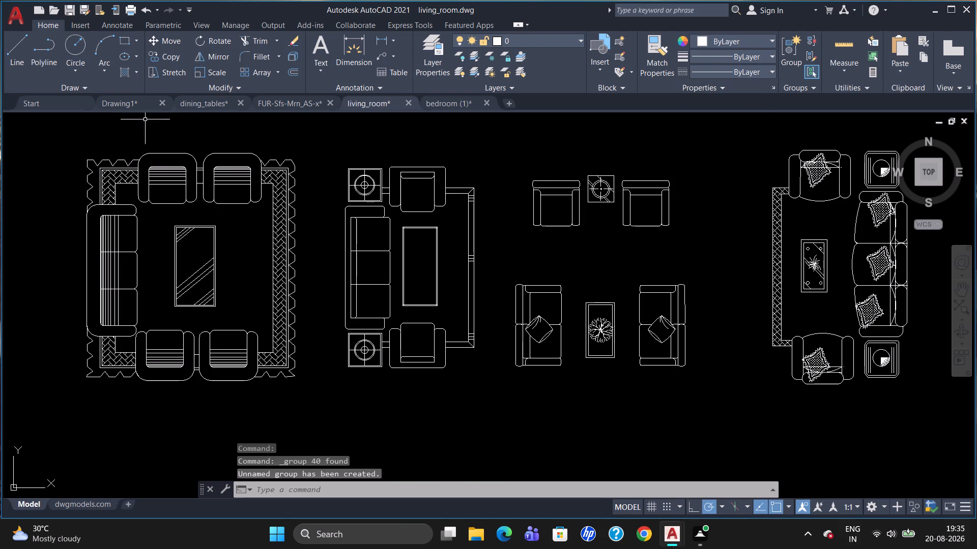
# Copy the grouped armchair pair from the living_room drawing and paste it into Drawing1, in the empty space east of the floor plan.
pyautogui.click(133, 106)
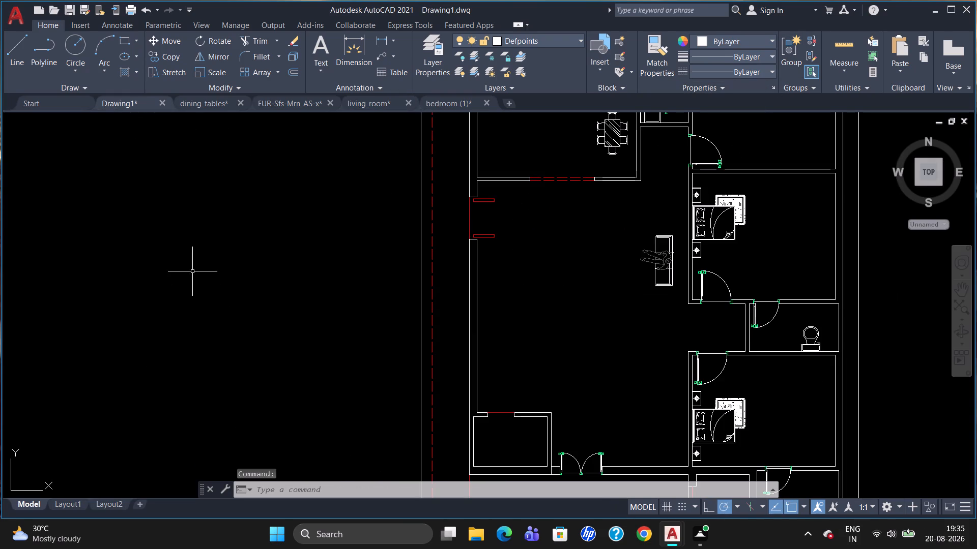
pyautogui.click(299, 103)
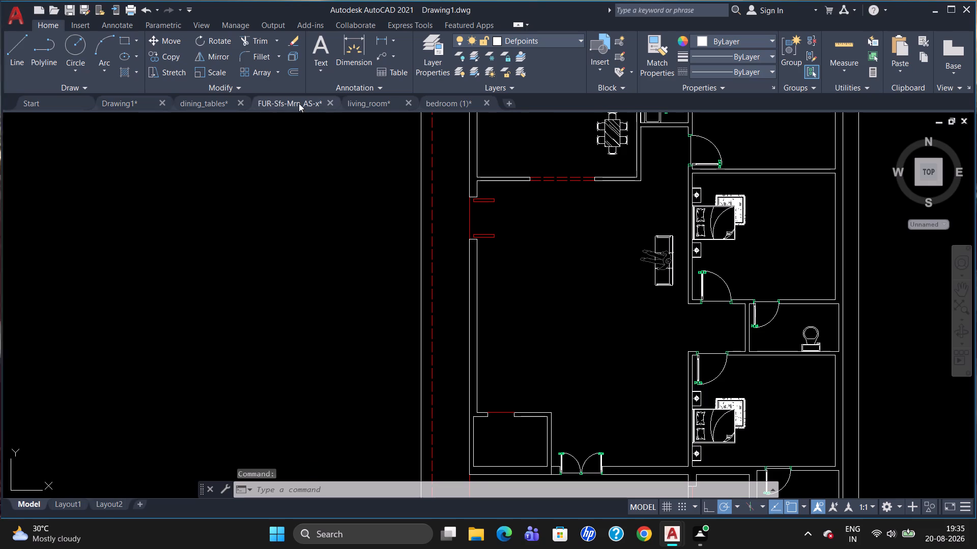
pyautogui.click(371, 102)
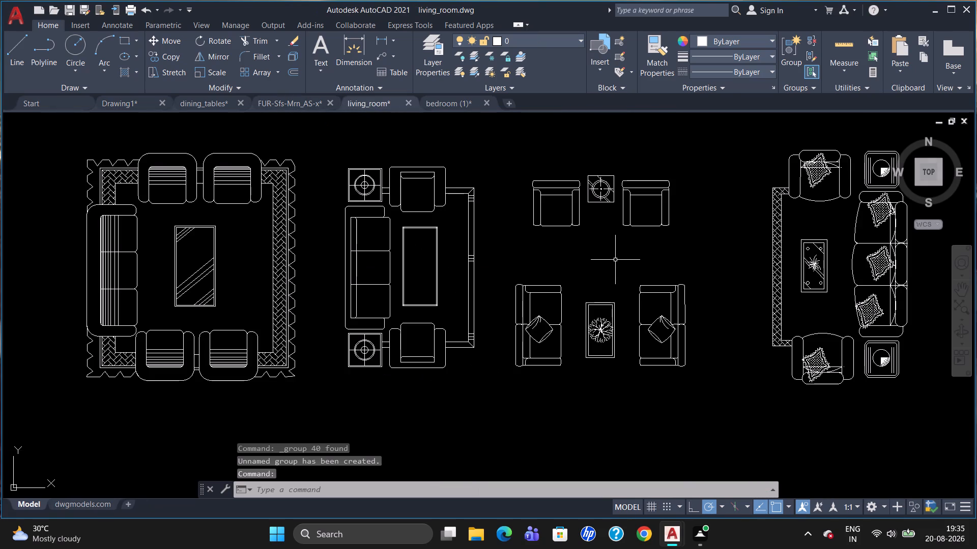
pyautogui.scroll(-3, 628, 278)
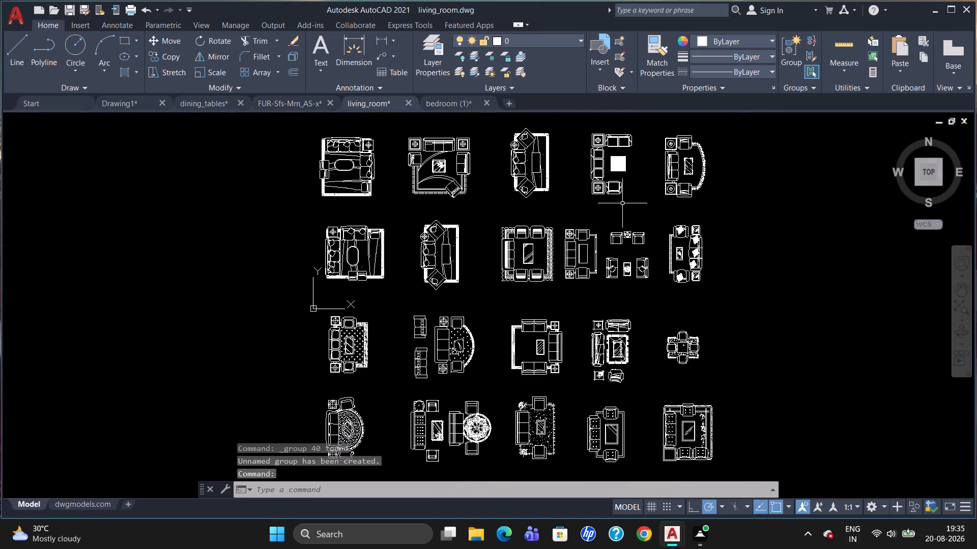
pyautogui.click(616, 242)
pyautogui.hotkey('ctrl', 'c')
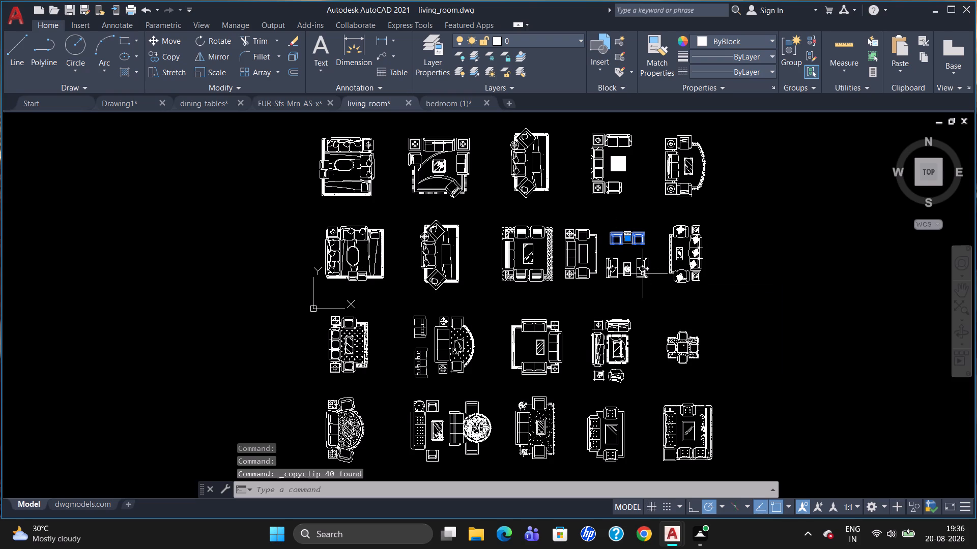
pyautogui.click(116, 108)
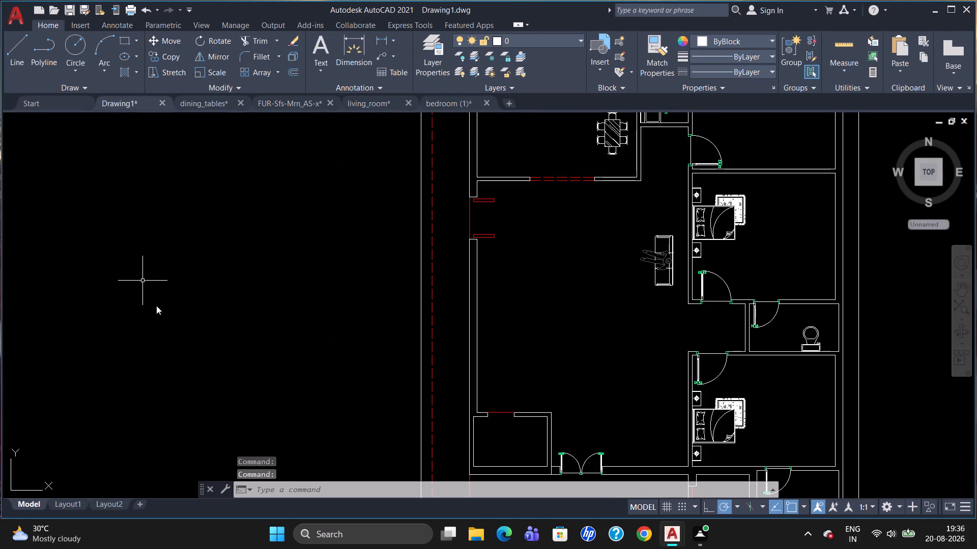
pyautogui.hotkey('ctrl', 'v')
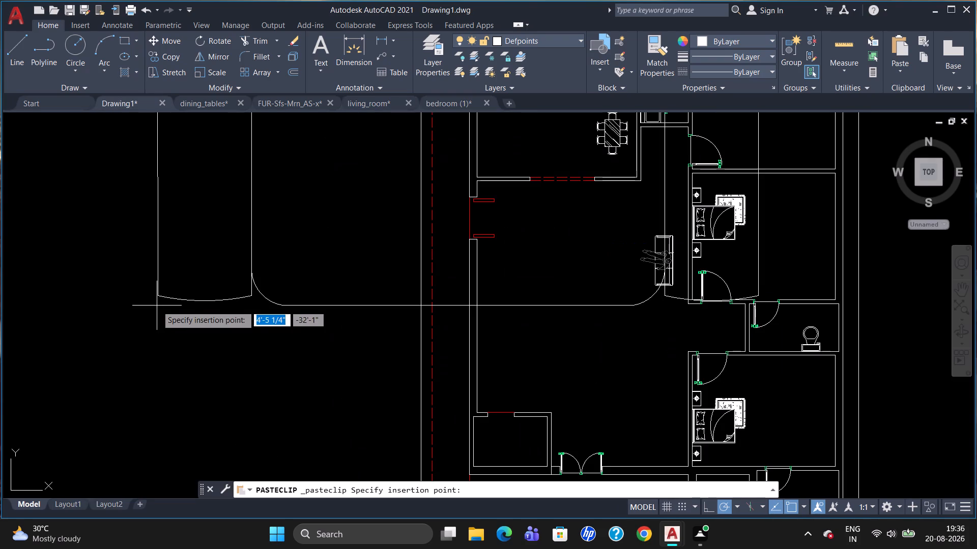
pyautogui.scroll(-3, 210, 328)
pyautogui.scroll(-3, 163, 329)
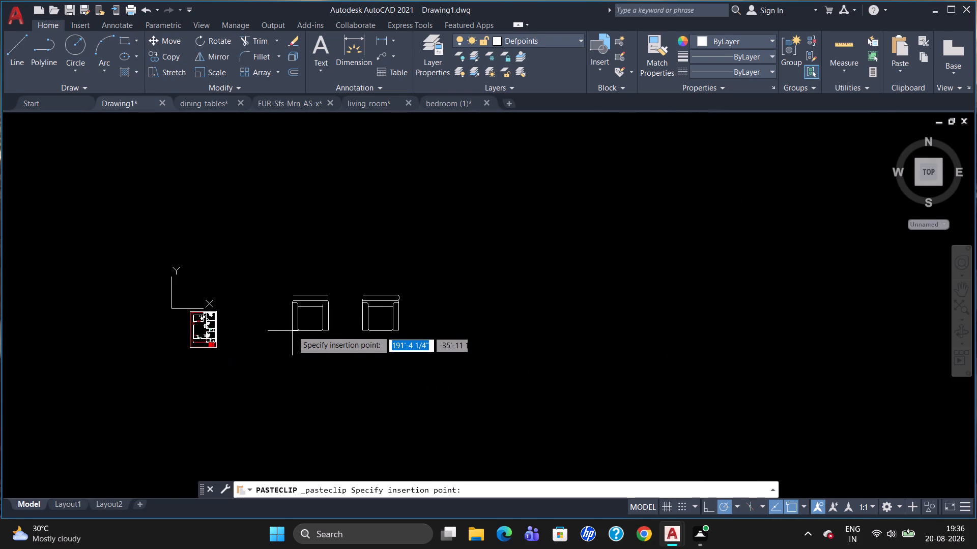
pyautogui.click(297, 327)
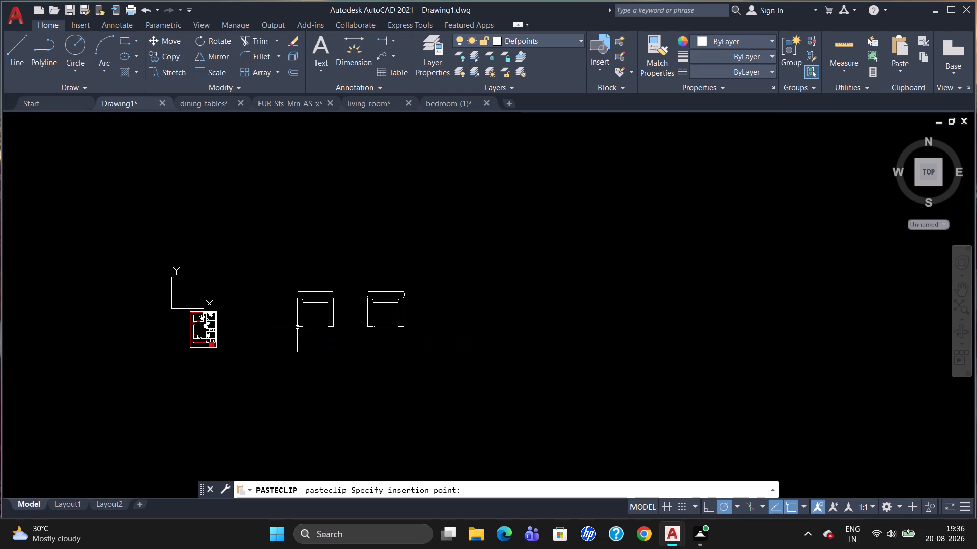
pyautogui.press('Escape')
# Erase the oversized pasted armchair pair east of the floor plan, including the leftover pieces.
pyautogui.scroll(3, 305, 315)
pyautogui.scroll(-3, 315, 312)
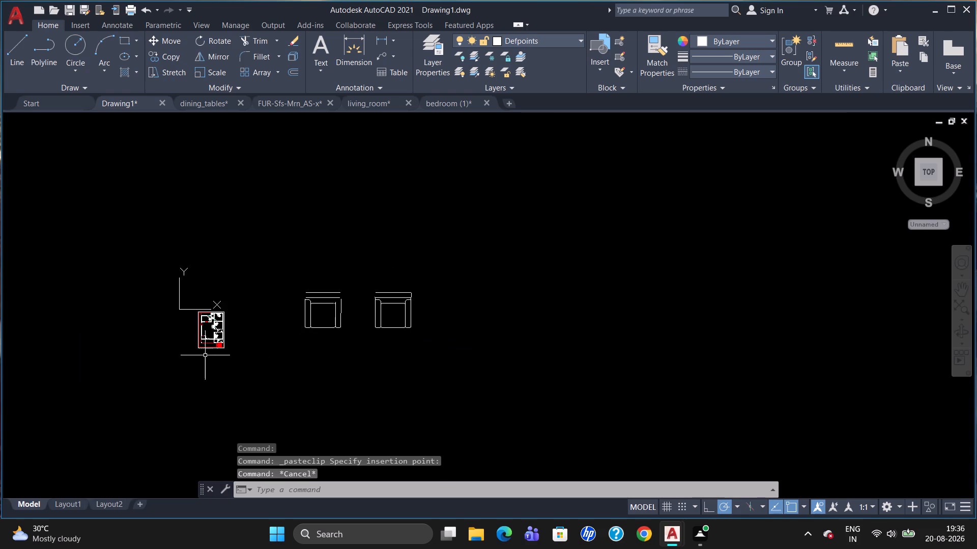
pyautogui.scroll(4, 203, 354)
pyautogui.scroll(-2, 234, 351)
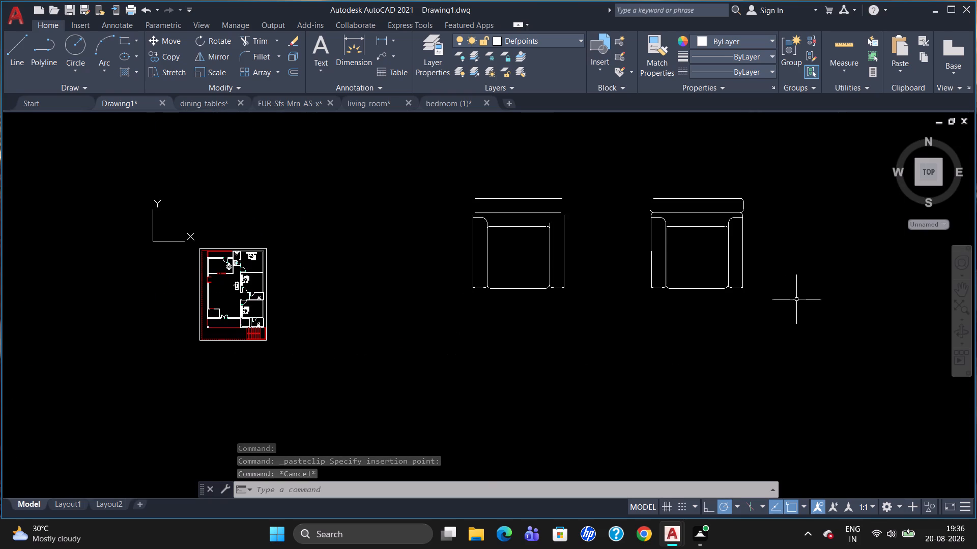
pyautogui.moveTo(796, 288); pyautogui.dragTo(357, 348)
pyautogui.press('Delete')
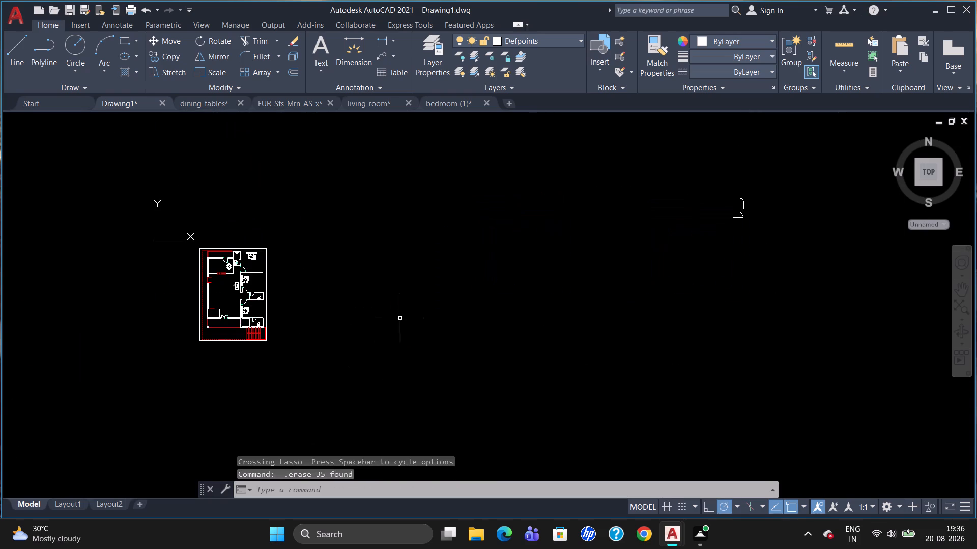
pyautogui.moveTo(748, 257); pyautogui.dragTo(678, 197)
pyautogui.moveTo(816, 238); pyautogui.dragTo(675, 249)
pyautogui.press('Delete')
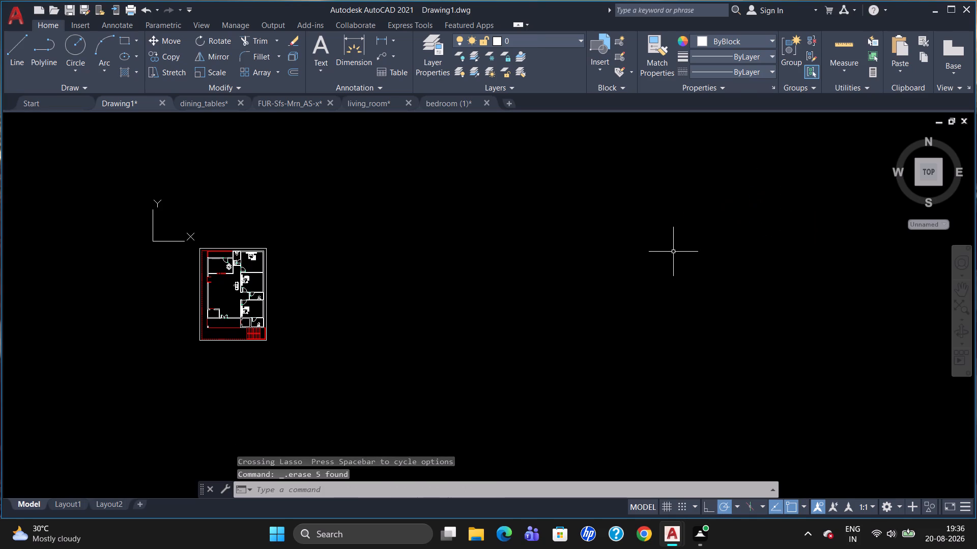
# Inspect the hall around the placed sofa, and check the living_room and dining_tables drawings for other seating.
pyautogui.scroll(2, 167, 352)
pyautogui.scroll(-2, 288, 355)
pyautogui.scroll(3, 261, 288)
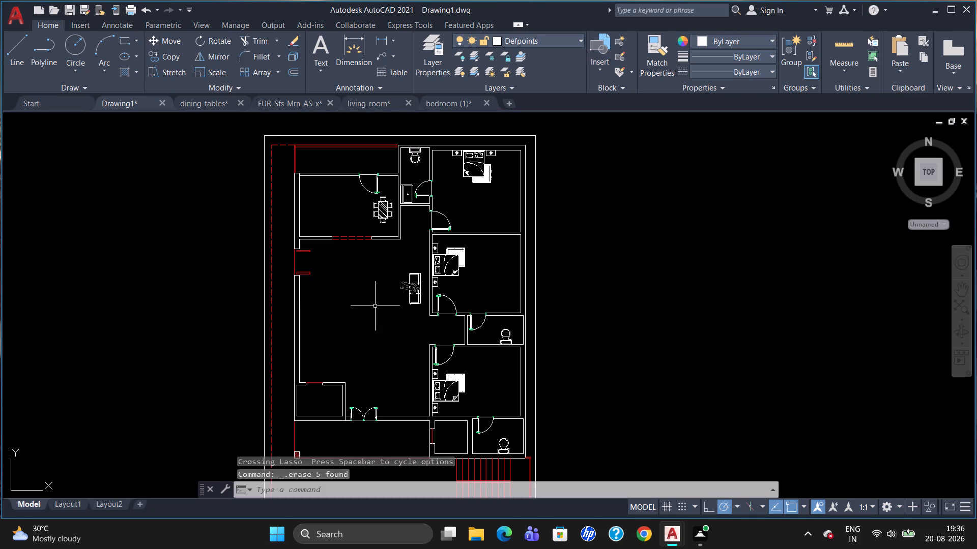
pyautogui.scroll(2, 382, 319)
pyautogui.scroll(-1, 430, 310)
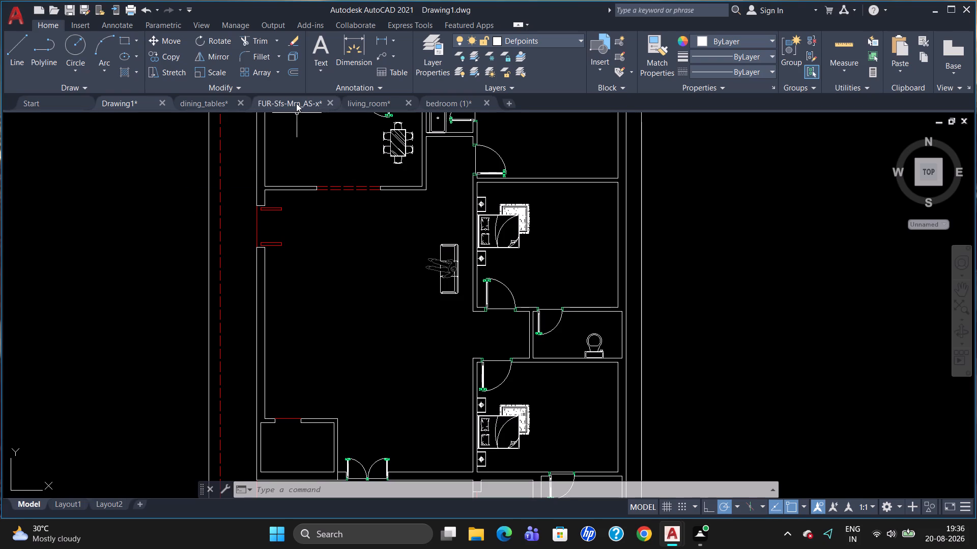
pyautogui.click(363, 107)
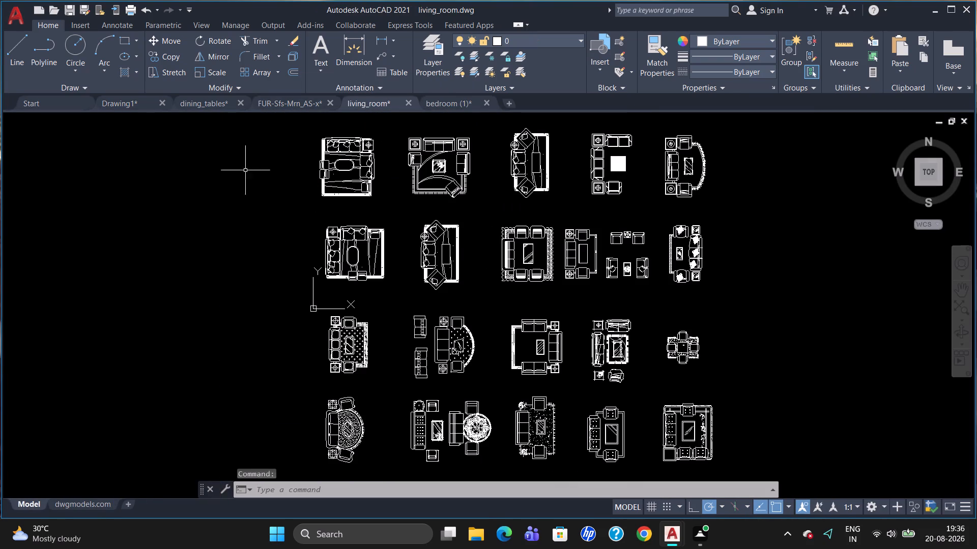
pyautogui.click(204, 105)
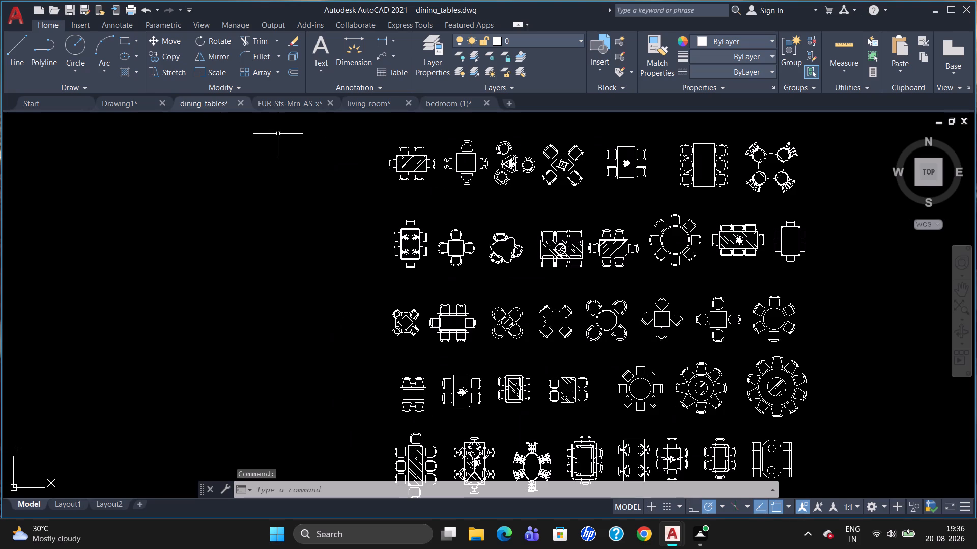
# In the FUR-Sfs-Mrn_AS-x drawing, set the current object colour to ByBlock.
pyautogui.click(294, 100)
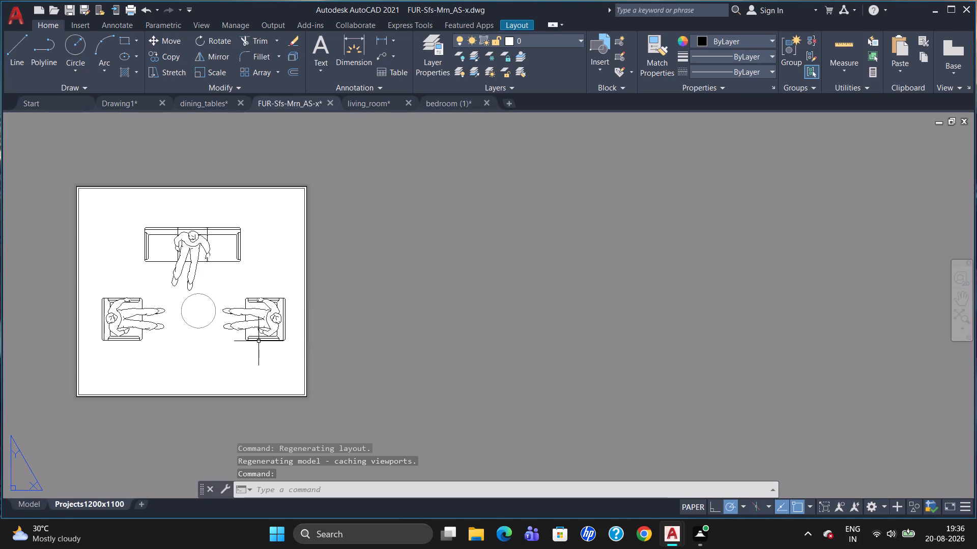
pyautogui.click(721, 44)
pyautogui.click(717, 70)
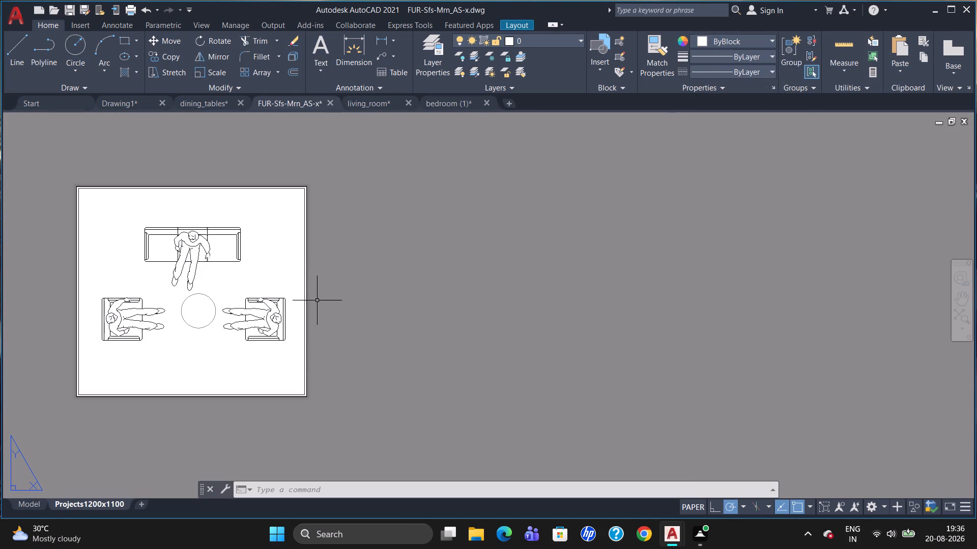
# Return to Drawing1 and look over the furnished rooms of the floor plan.
pyautogui.click(308, 303)
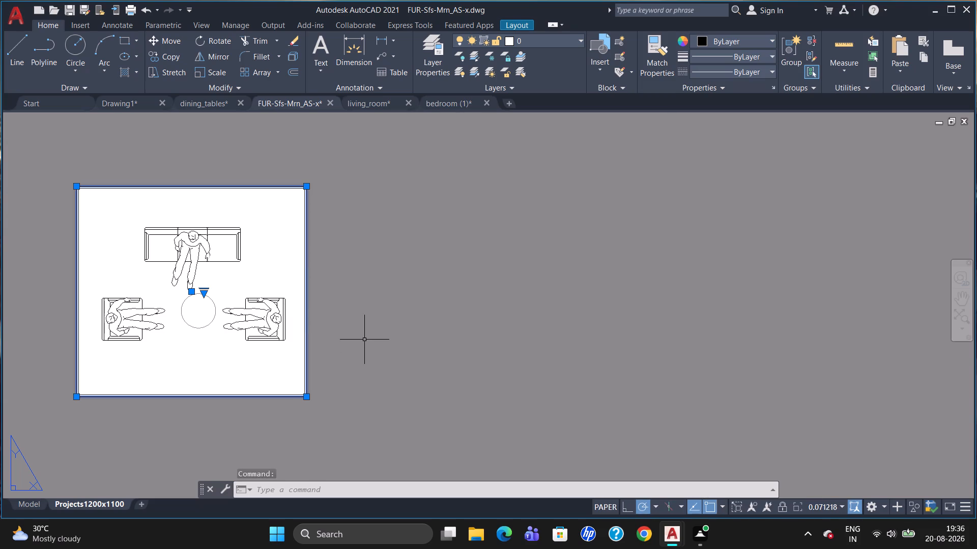
pyautogui.press('Escape')
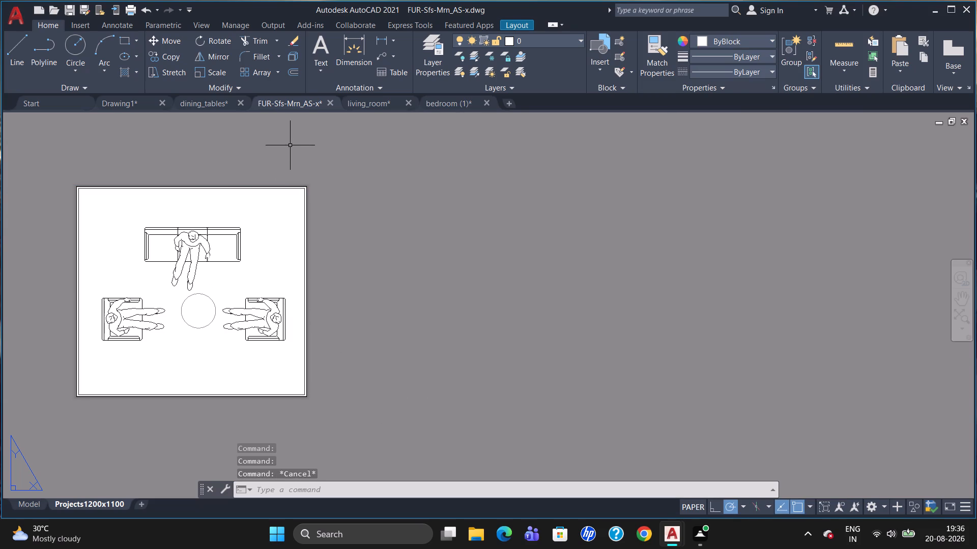
pyautogui.click(123, 104)
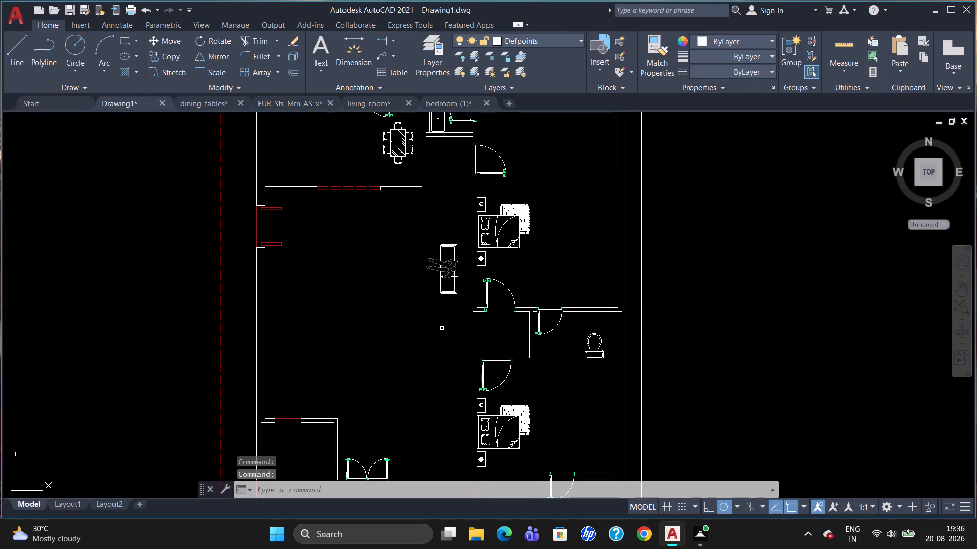
pyautogui.scroll(-1, 441, 329)
pyautogui.scroll(1, 385, 365)
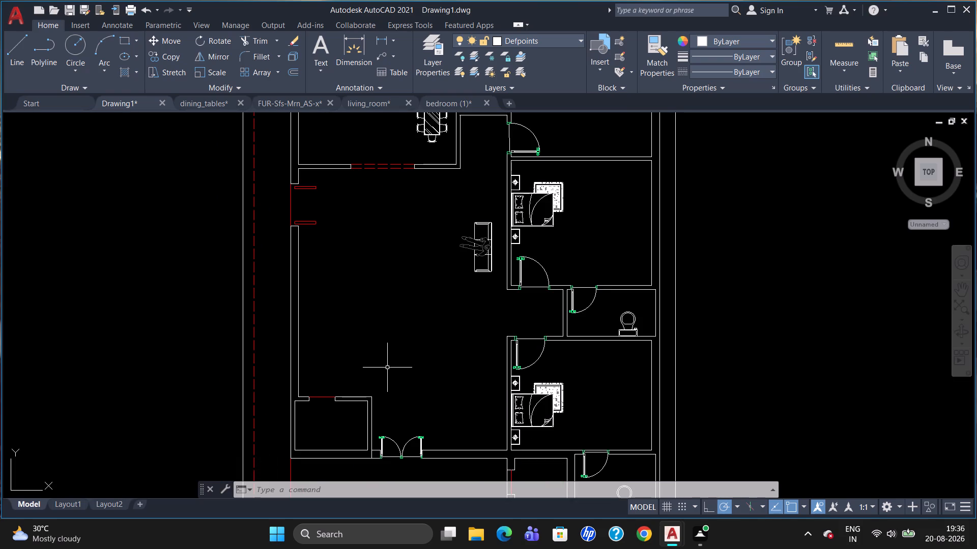
pyautogui.scroll(-1, 391, 365)
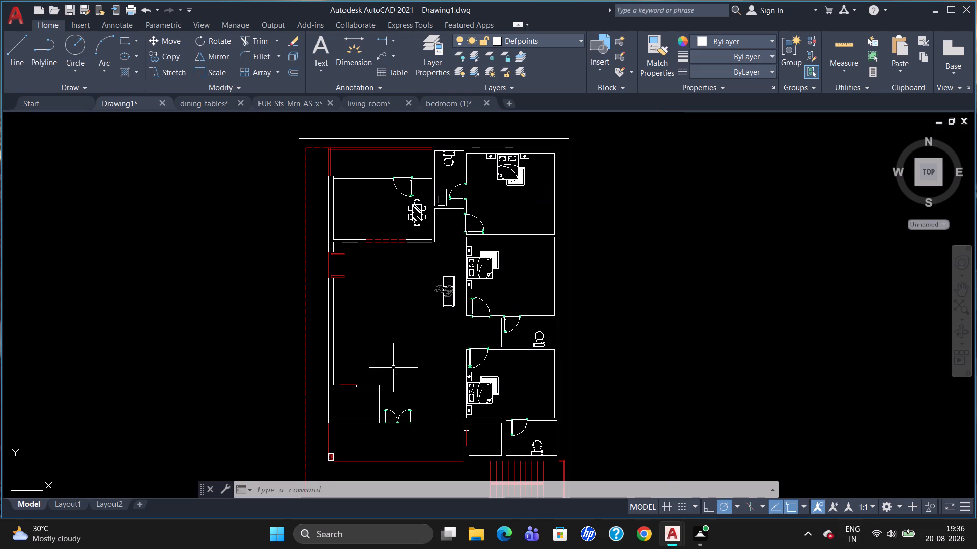
pyautogui.scroll(1, 463, 373)
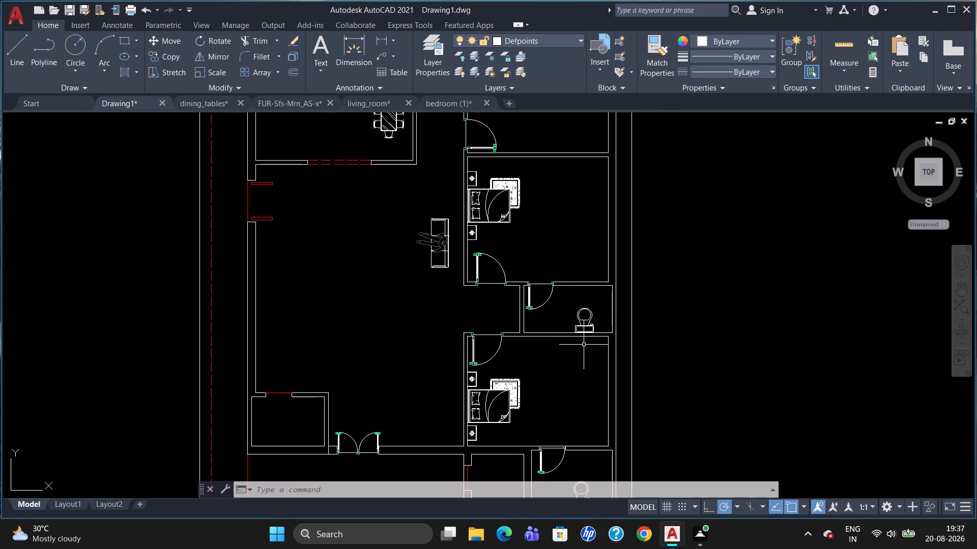
pyautogui.scroll(-1, 583, 349)
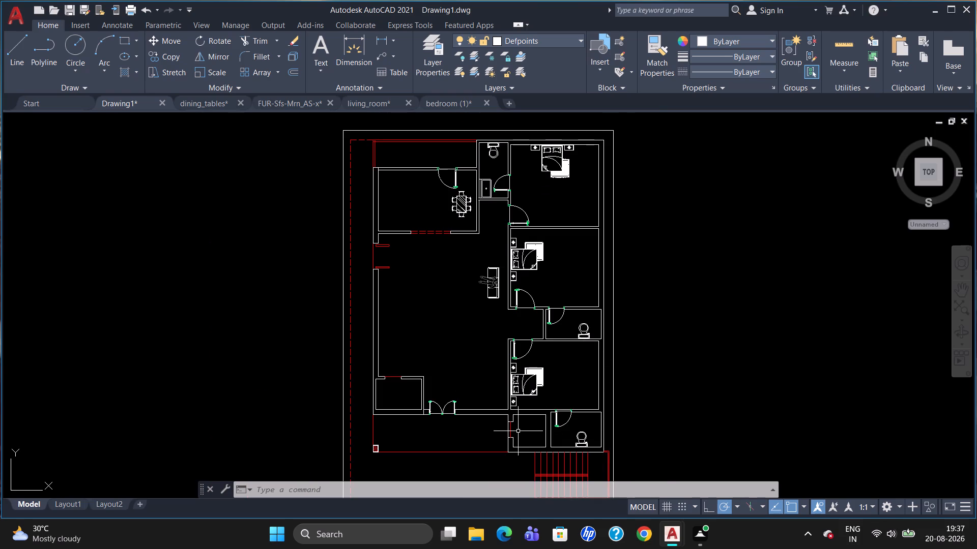
pyautogui.scroll(1, 468, 332)
pyautogui.scroll(-1, 467, 335)
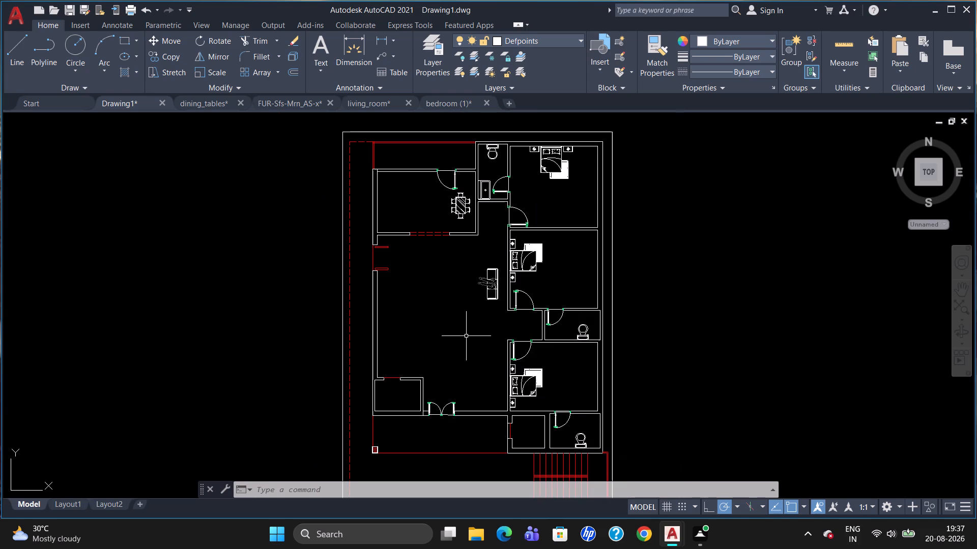
pyautogui.scroll(1, 561, 272)
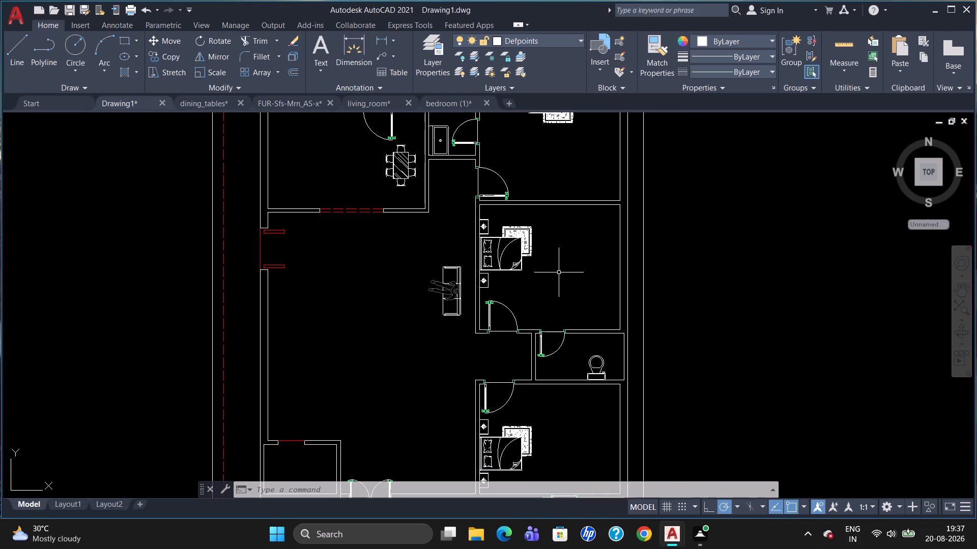
pyautogui.scroll(1, 581, 242)
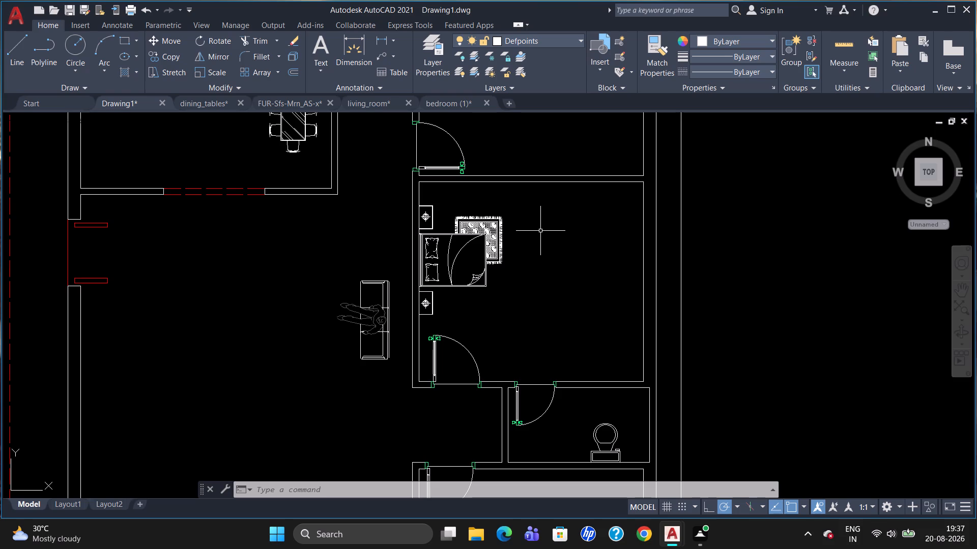
pyautogui.scroll(-2, 553, 215)
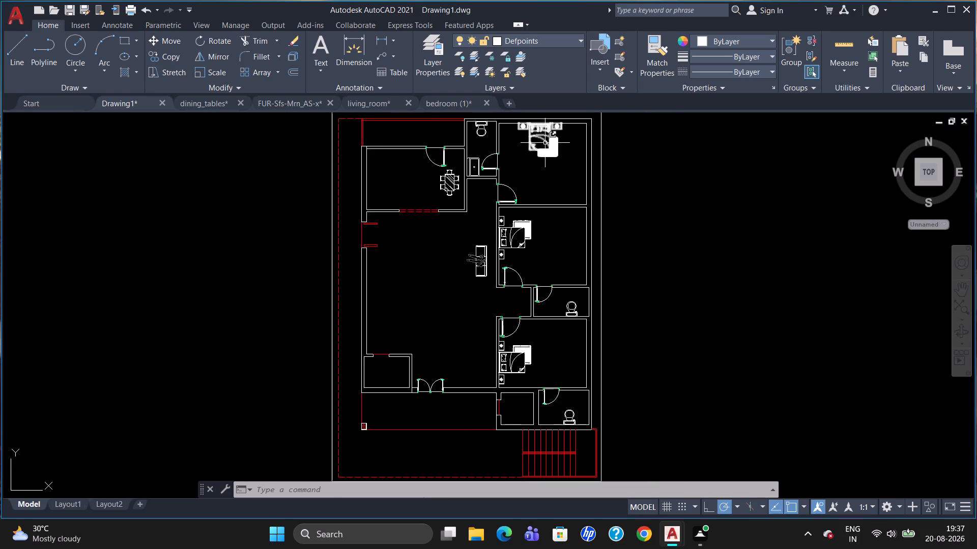
# Place a multiline text box below the bed in the northernmost bedroom, with text height 10" and colour Red.
pyautogui.scroll(2, 544, 143)
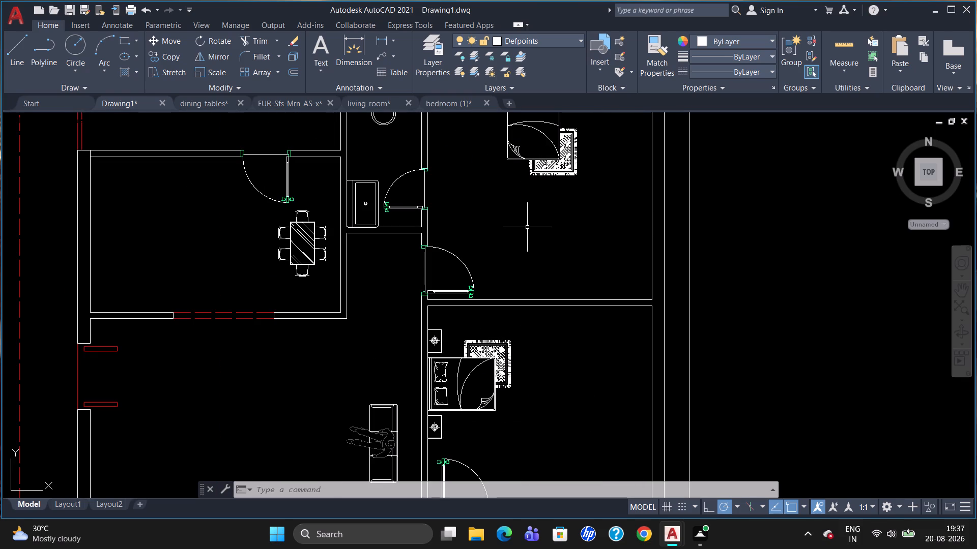
pyautogui.press('t')
pyautogui.press('Return')
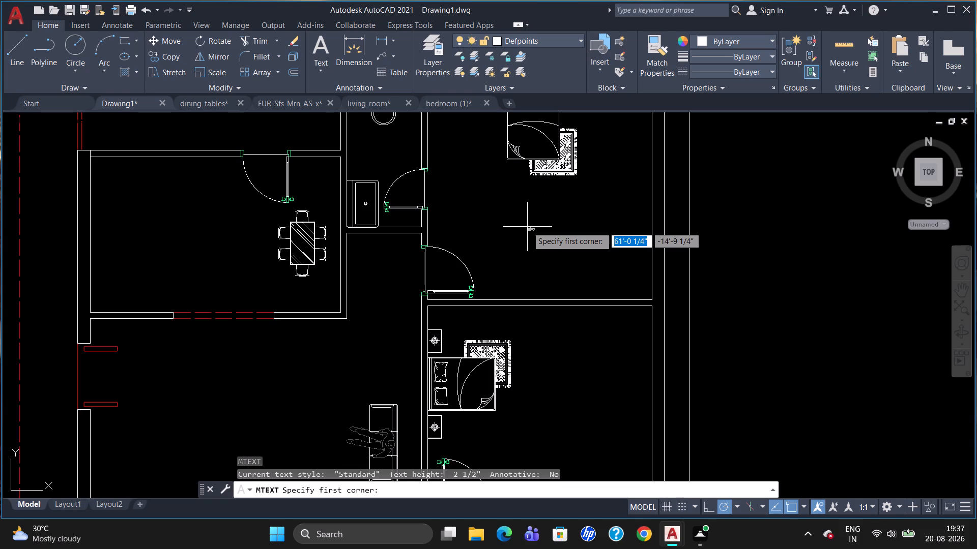
pyautogui.click(515, 205)
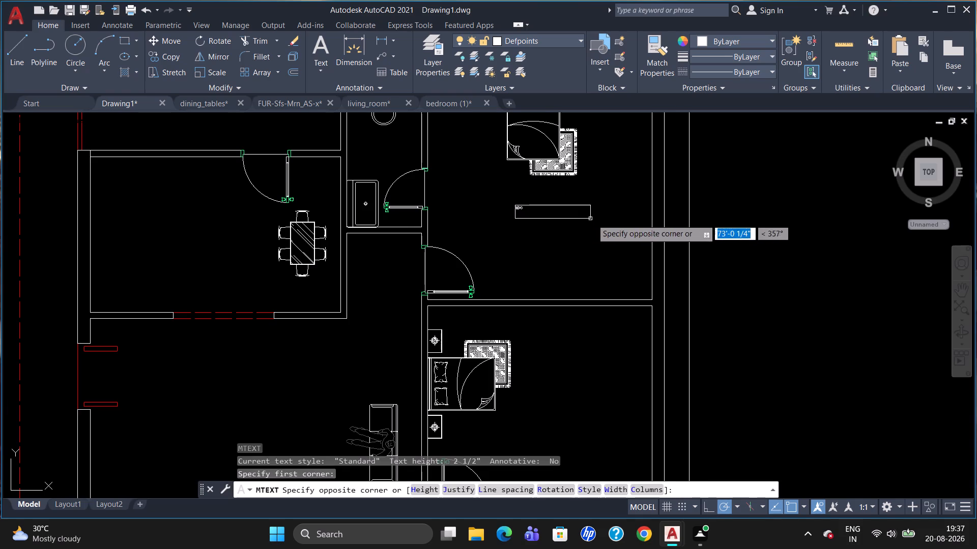
pyautogui.click(629, 249)
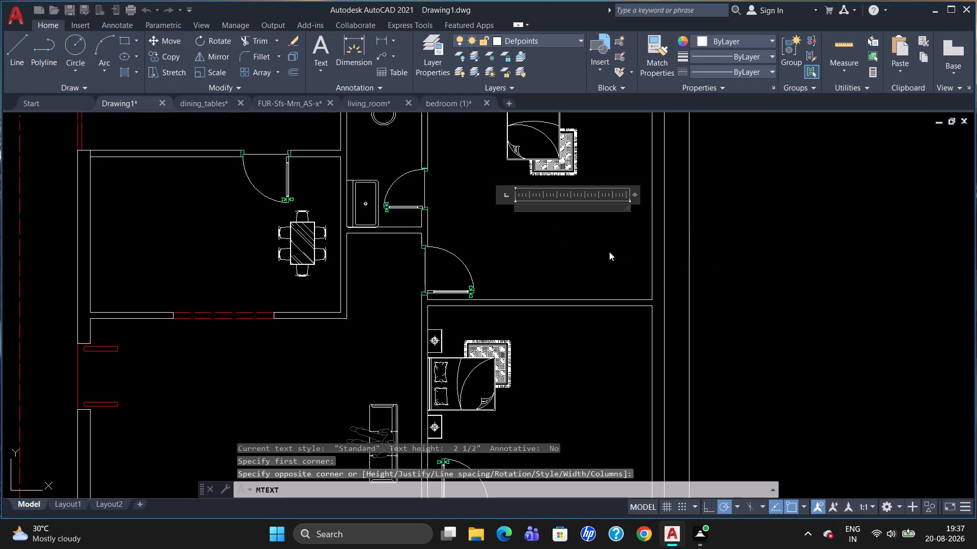
pyautogui.click(149, 55)
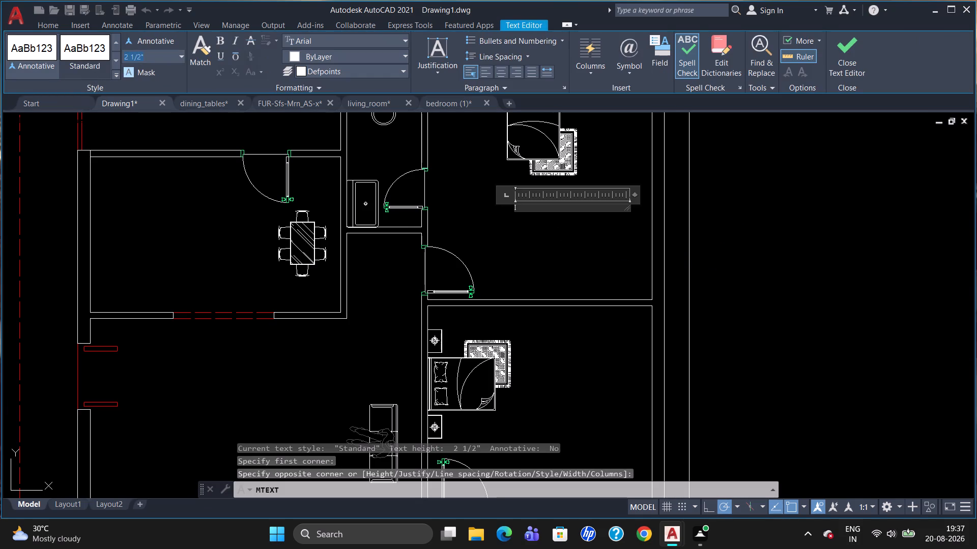
pyautogui.press('BackSpace')
pyautogui.write('10')
pyautogui.press('Return')
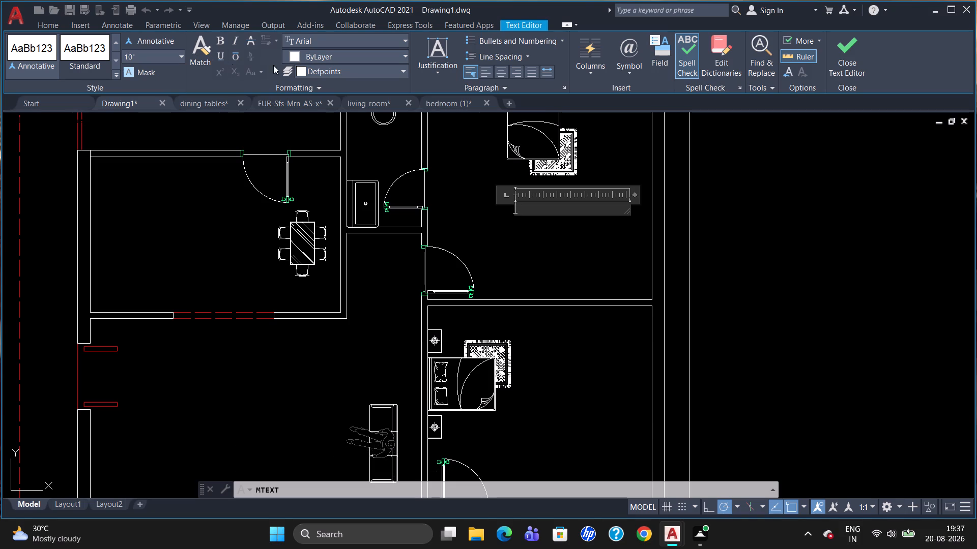
pyautogui.click(306, 55)
pyautogui.click(292, 187)
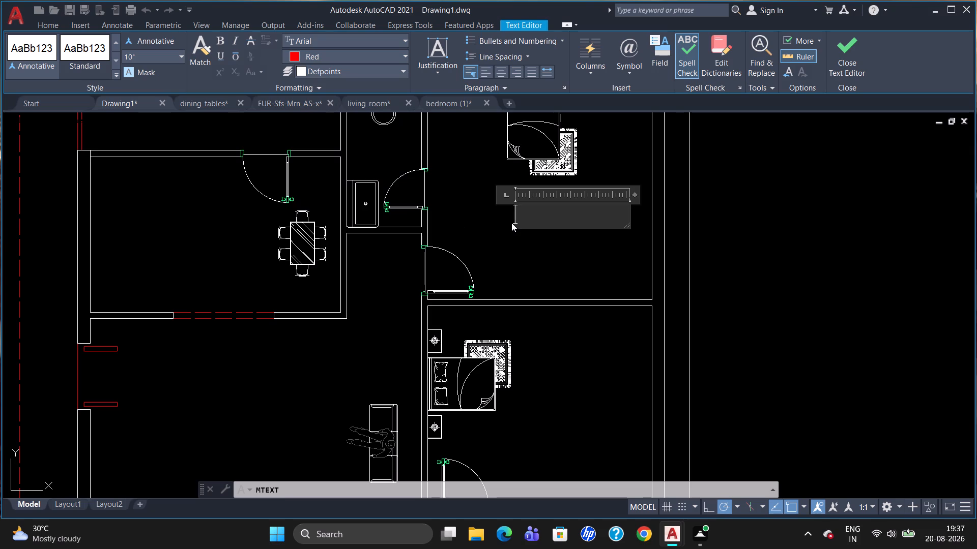
# Enter the label "M.BED ROOM" with "13'-6" X 12'6"" beneath it, and widen the text box so the room name fits one line.
pyautogui.press('m')
pyautogui.press('.')
pyautogui.write('BED ROOM')
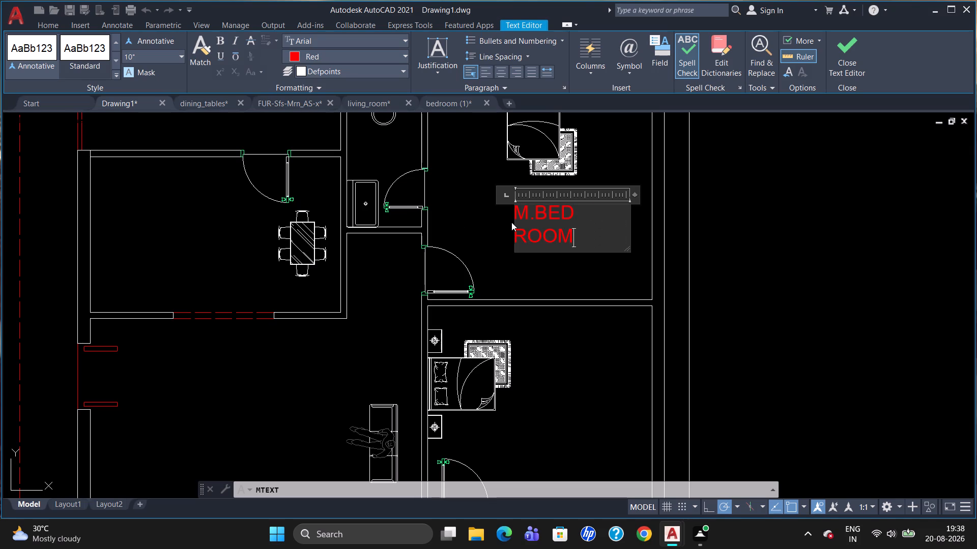
pyautogui.press('Return')
pyautogui.press('1')
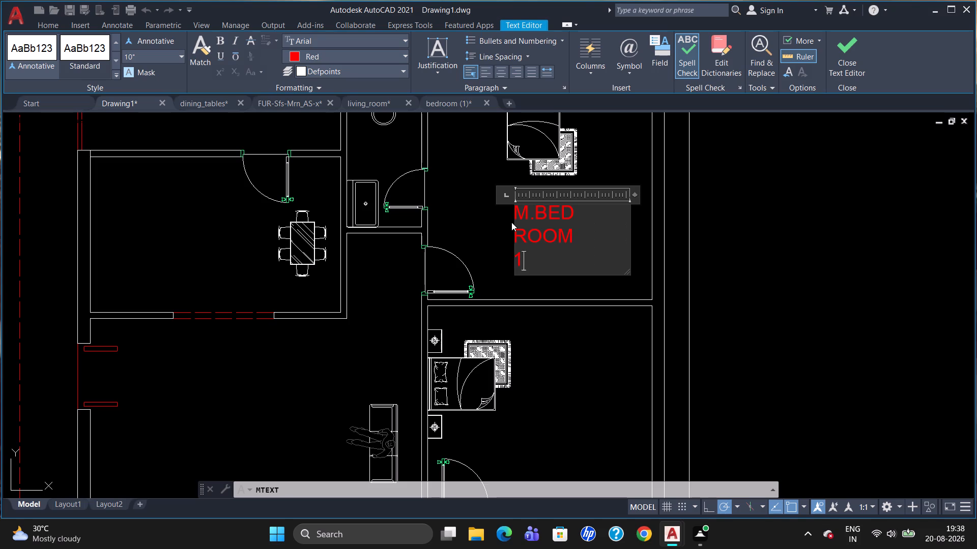
pyautogui.press('3')
pyautogui.write("'-")
pyautogui.press('6')
pyautogui.hotkey('shift', '"')
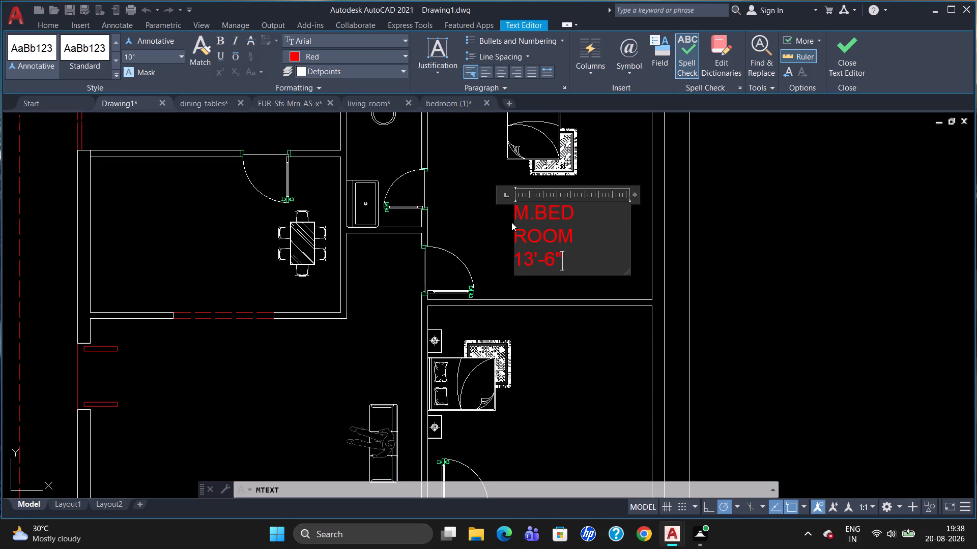
pyautogui.press('space')
pyautogui.write('X')
pyautogui.press('space')
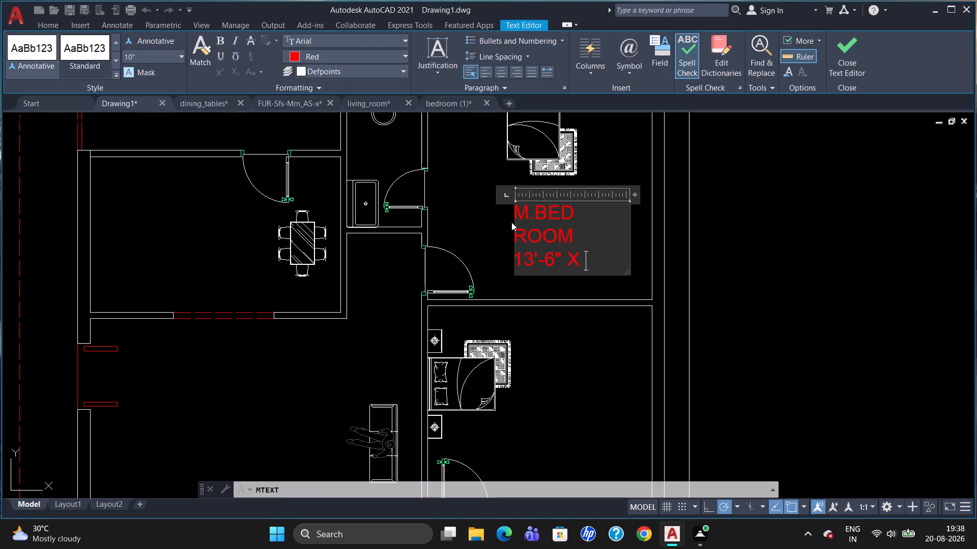
pyautogui.write("12'6")
pyautogui.hotkey('shift', '"')
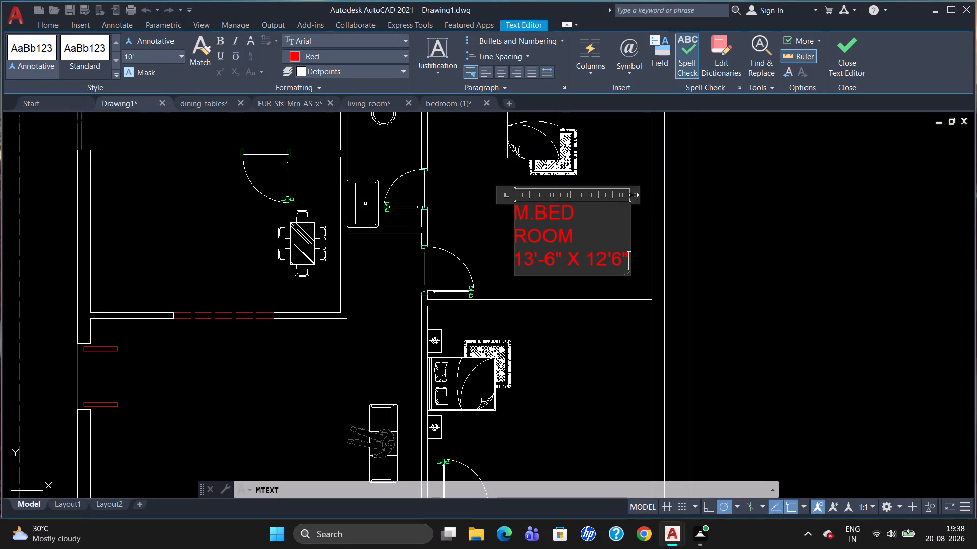
pyautogui.moveTo(634, 195); pyautogui.dragTo(659, 193)
pyautogui.click(576, 270)
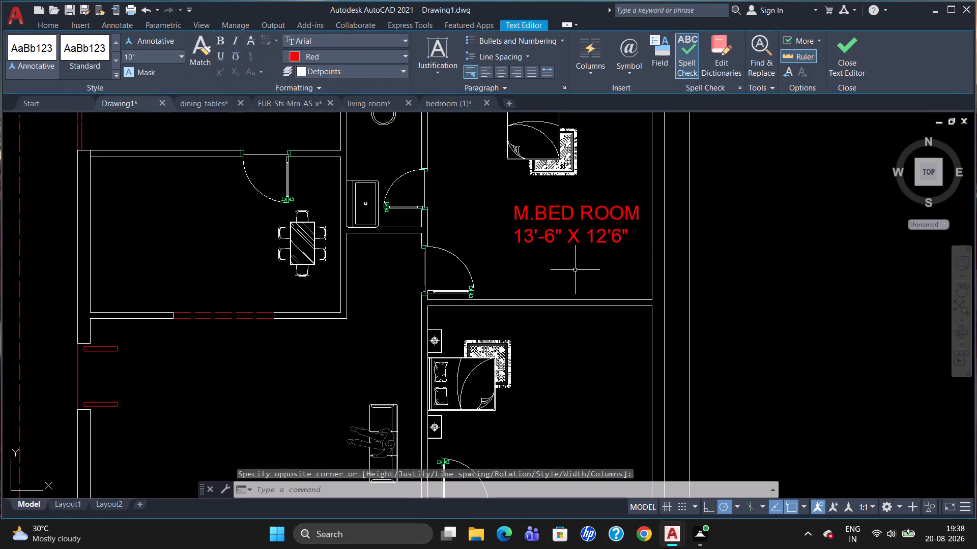
# Copy the M.BED ROOM label straight down into the middle bedroom and the southern bedroom.
pyautogui.scroll(-2, 583, 241)
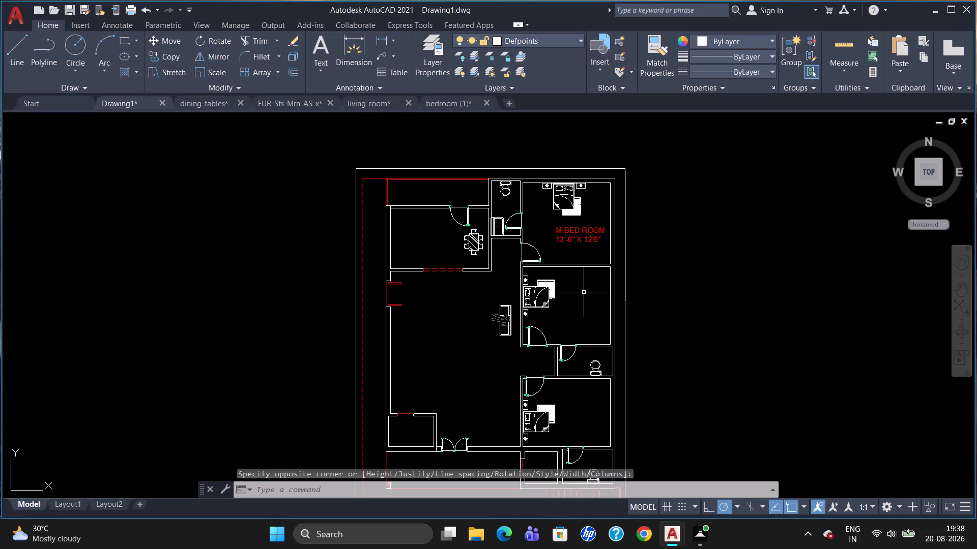
pyautogui.click(567, 235)
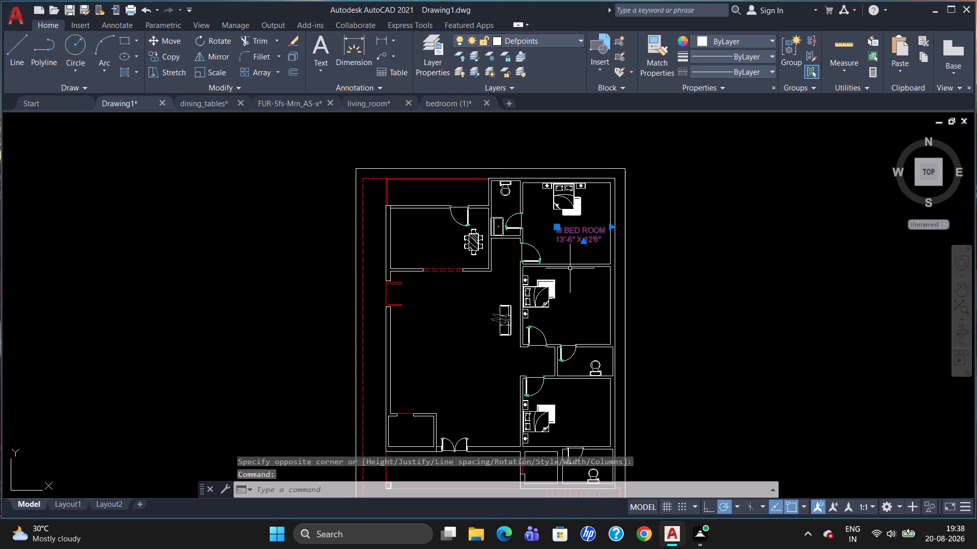
pyautogui.write('CO')
pyautogui.press('Return')
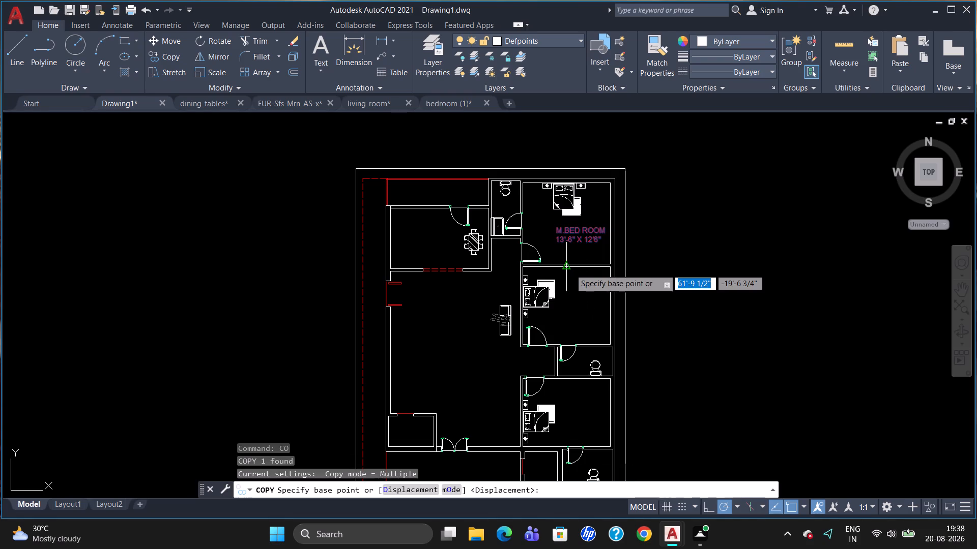
pyautogui.click(563, 229)
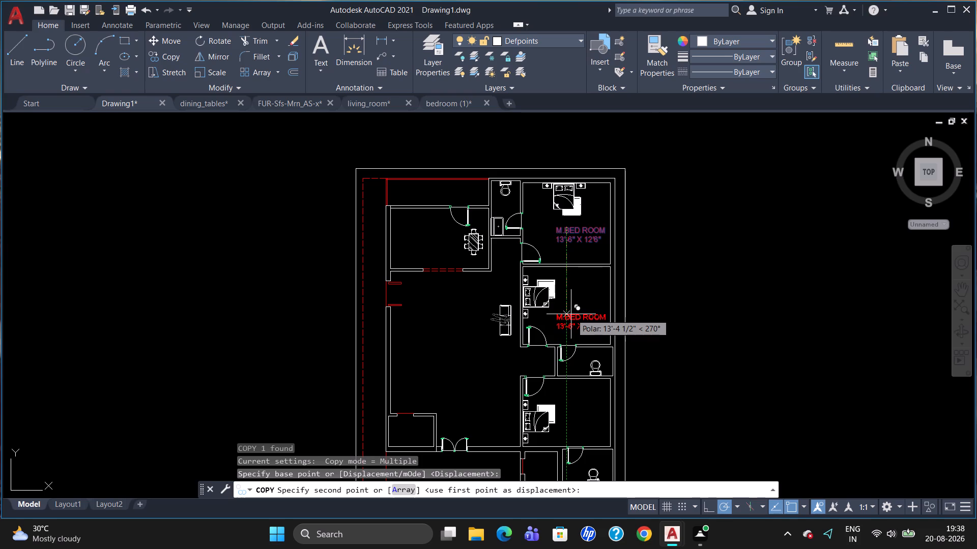
pyautogui.click(568, 311)
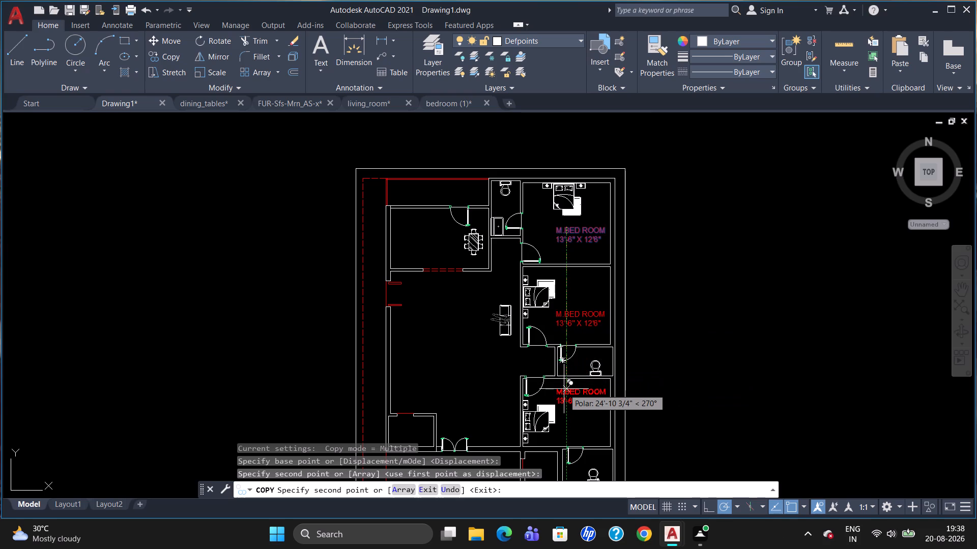
pyautogui.click(563, 386)
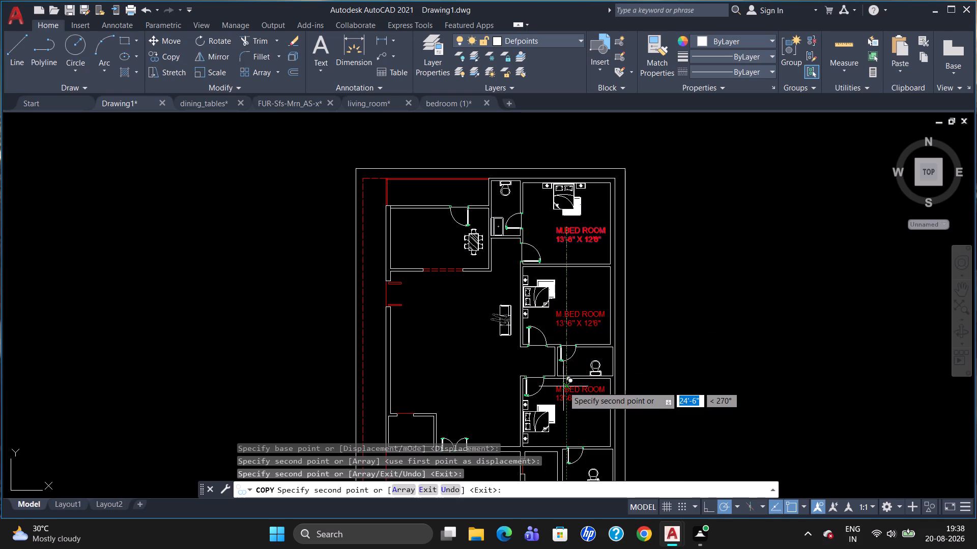
pyautogui.press('Escape')
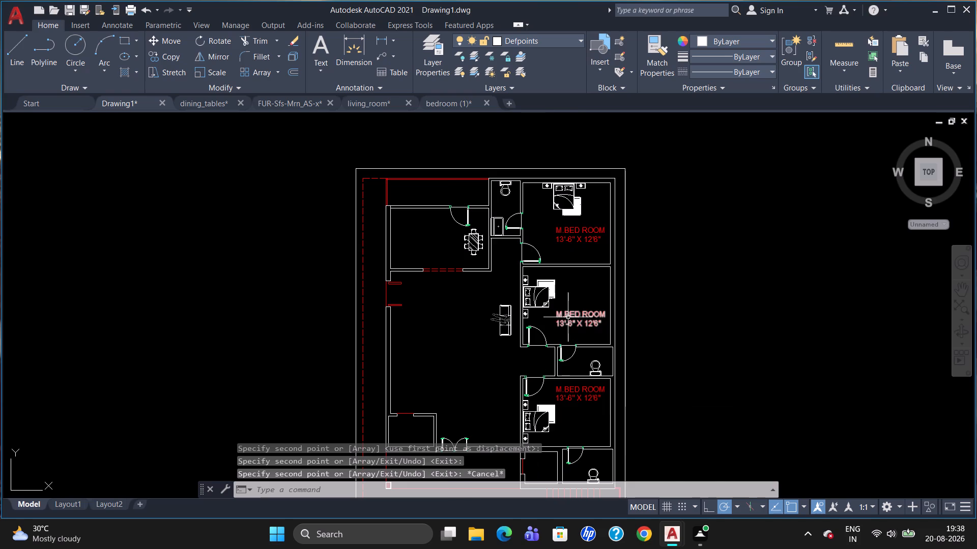
# Change the copied label in the middle bedroom to "C.BED ROOM" with the dimensions "13'-6" X 12'-0"".
pyautogui.scroll(2, 568, 317)
pyautogui.doubleClick(573, 315)
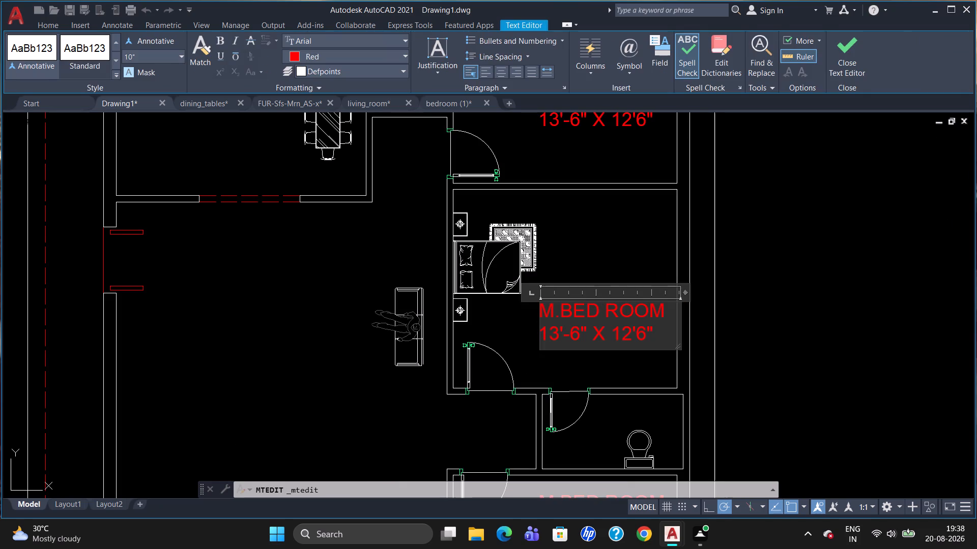
pyautogui.click(553, 318)
pyautogui.press('BackSpace')
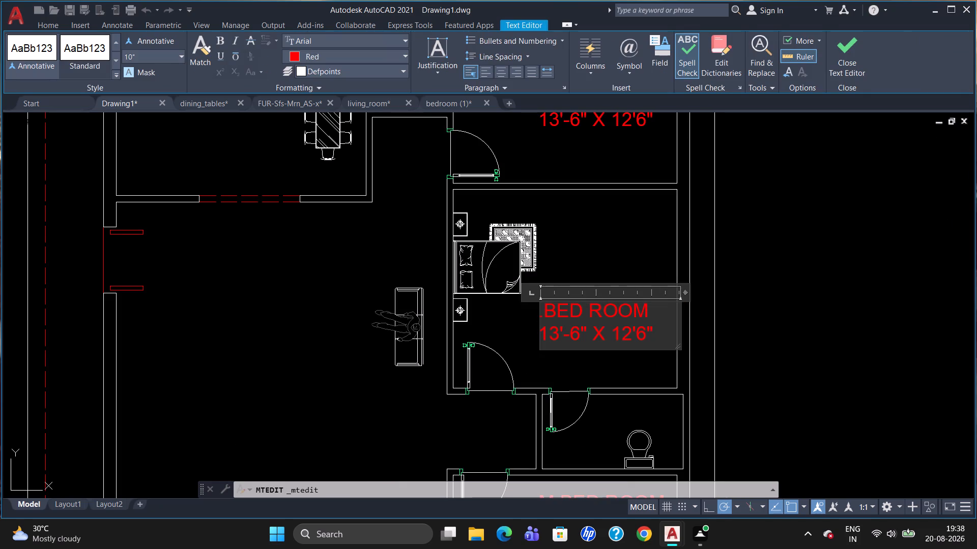
pyautogui.press('c')
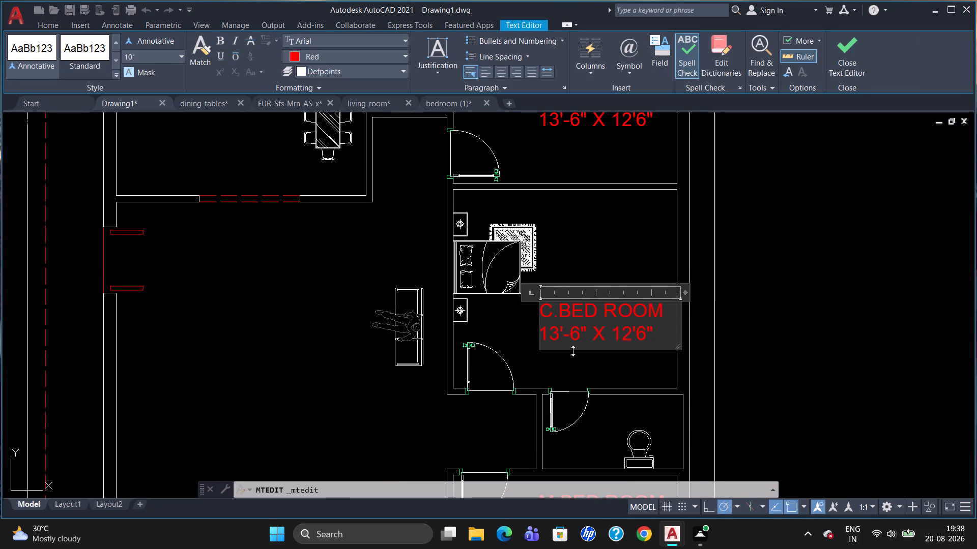
pyautogui.click(644, 333)
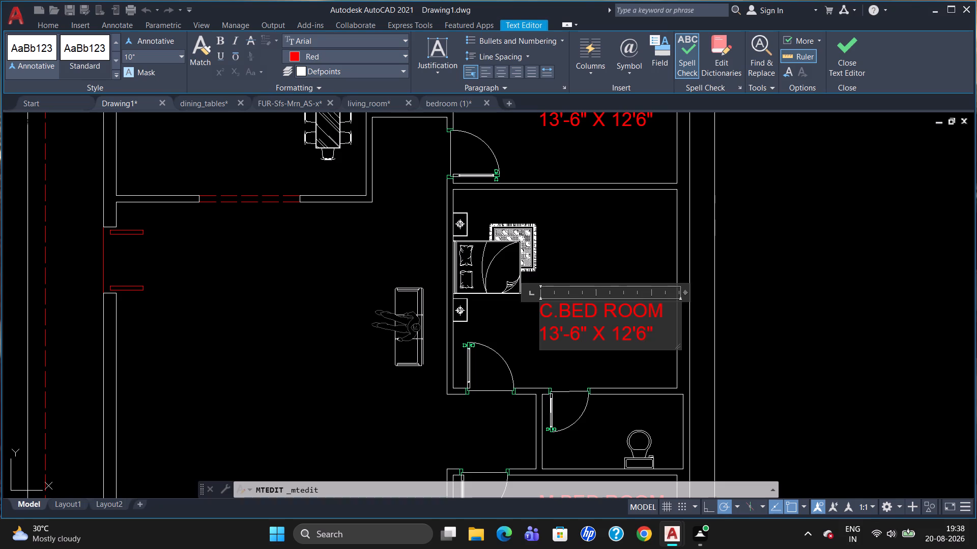
pyautogui.press('BackSpace')
pyautogui.write('-0')
# Correct the dimensions in the northernmost bedroom's label to "13'-6" X 12'-6"".
pyautogui.doubleClick(628, 123)
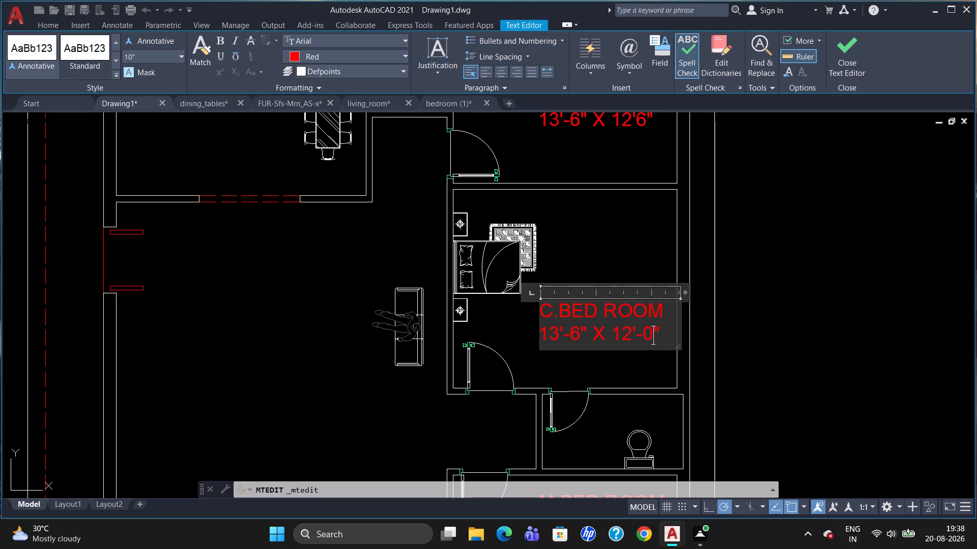
pyautogui.doubleClick(635, 121)
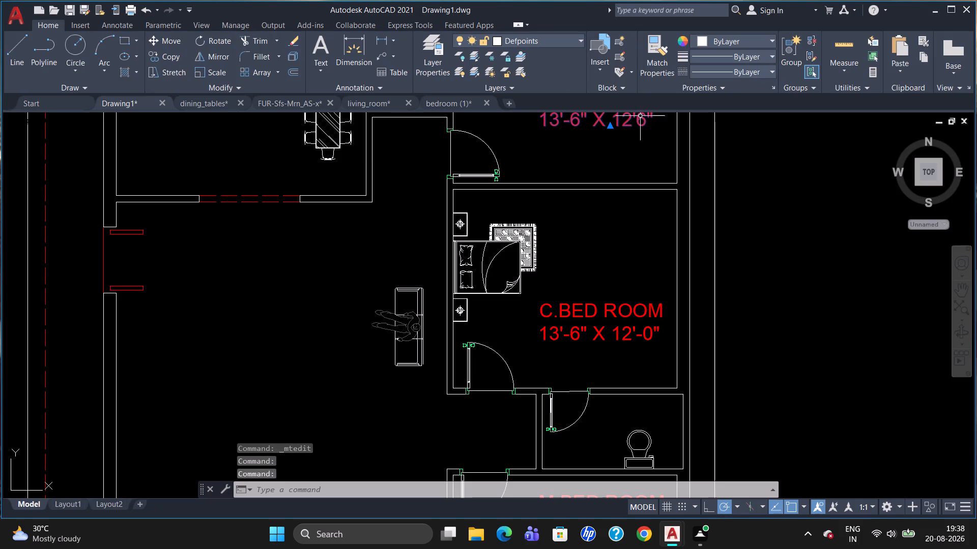
pyautogui.doubleClick(640, 116)
pyautogui.click(634, 122)
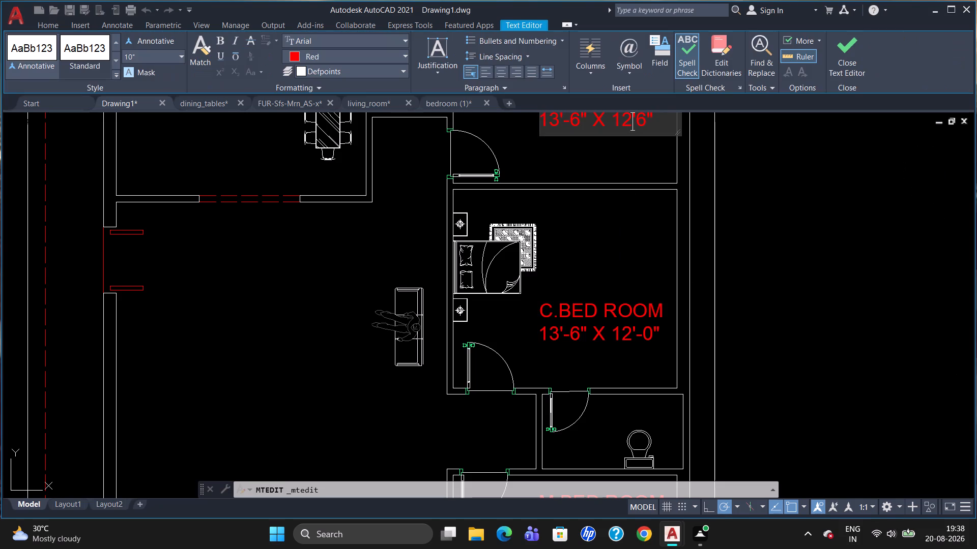
pyautogui.press('Right')
pyautogui.press('-')
# Change the dimensions in the southern bedroom's M.BED ROOM label to "13'-6" X 10'-6 1/2"".
pyautogui.scroll(-1, 646, 345)
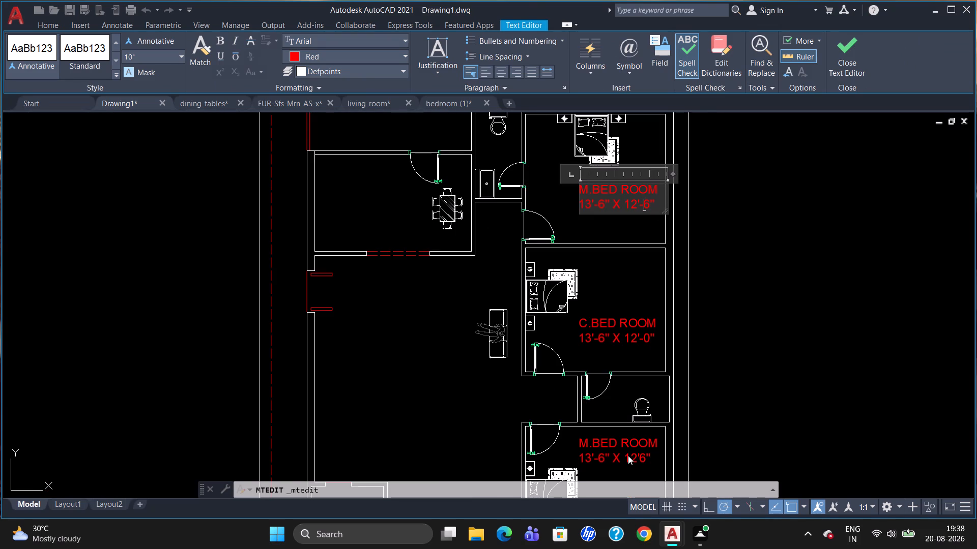
pyautogui.scroll(5, 616, 485)
pyautogui.scroll(-4, 606, 372)
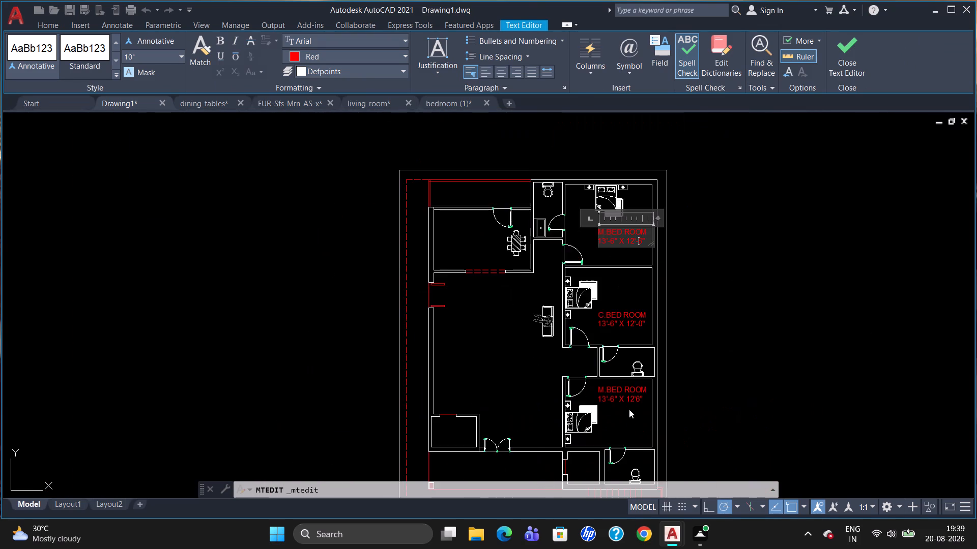
pyautogui.scroll(2, 624, 422)
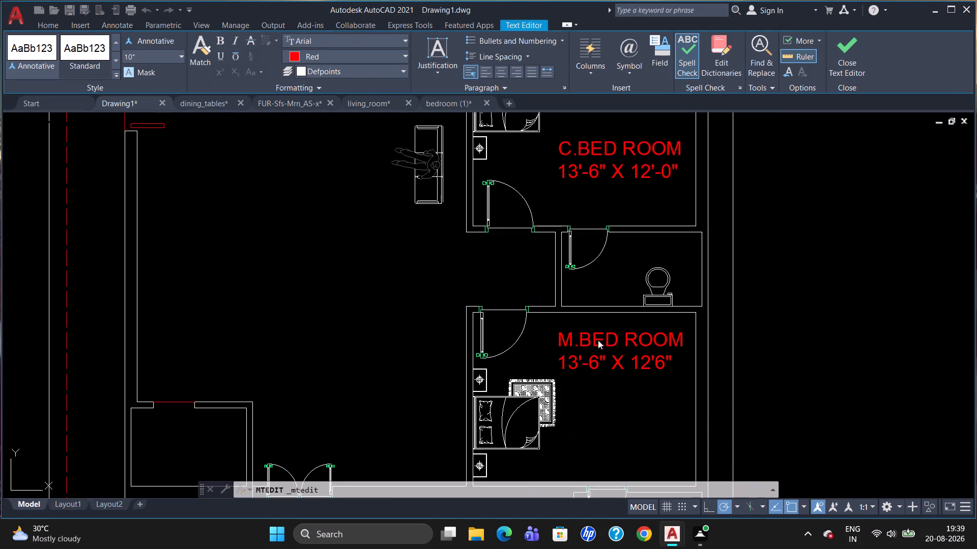
pyautogui.doubleClick(598, 338)
pyautogui.doubleClick(598, 338)
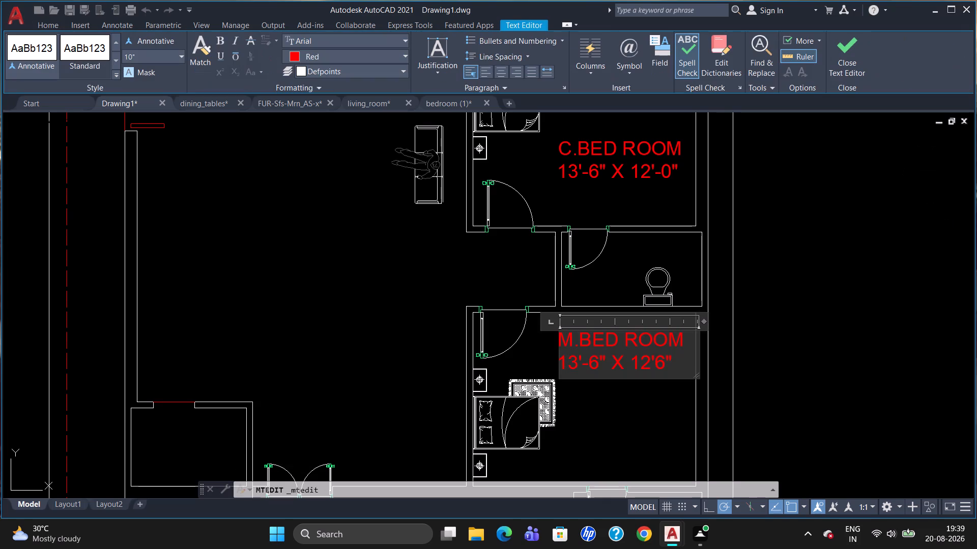
pyautogui.click(651, 363)
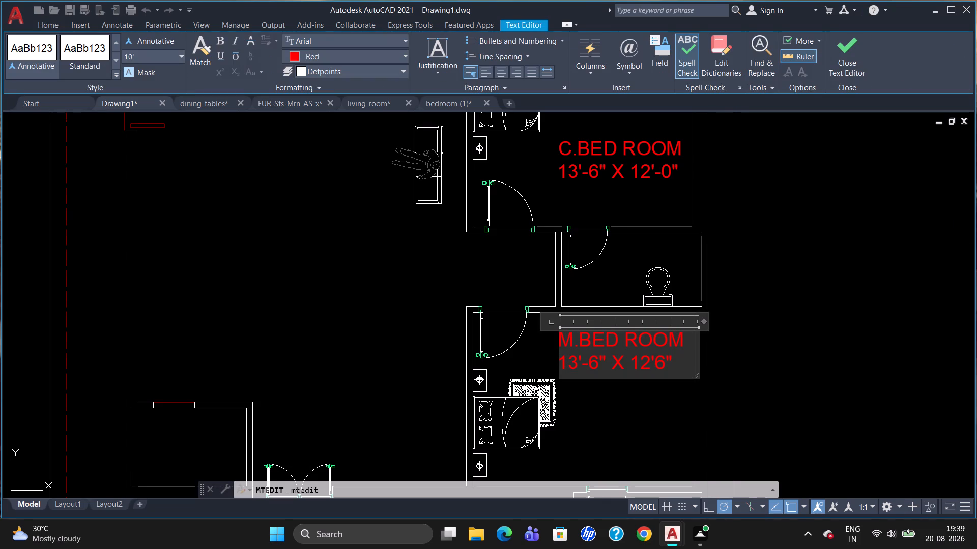
pyautogui.click(667, 364)
pyautogui.press('BackSpace')
pyautogui.press('BackSpace')
pyautogui.press('BackSpace')
pyautogui.press('BackSpace')
pyautogui.press('q')
pyautogui.press('BackSpace')
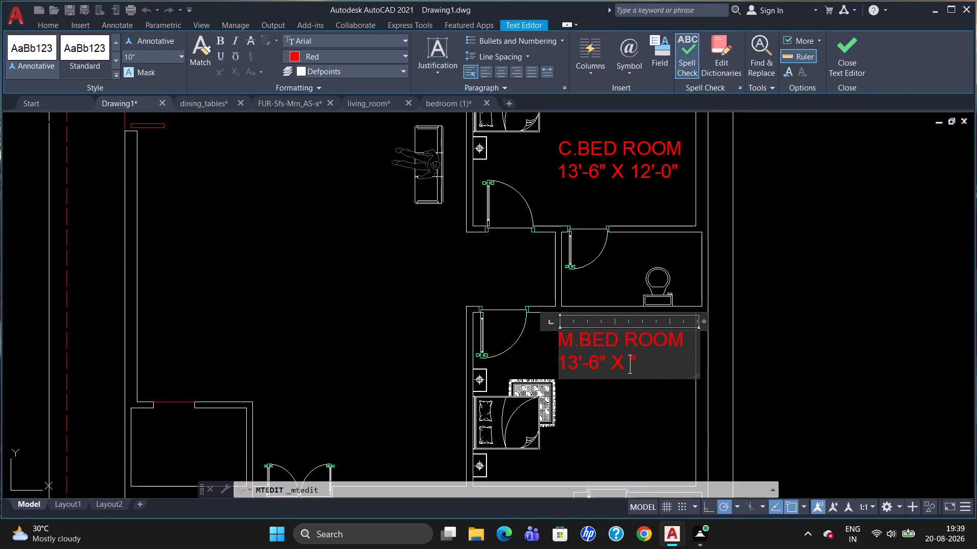
pyautogui.write("10'")
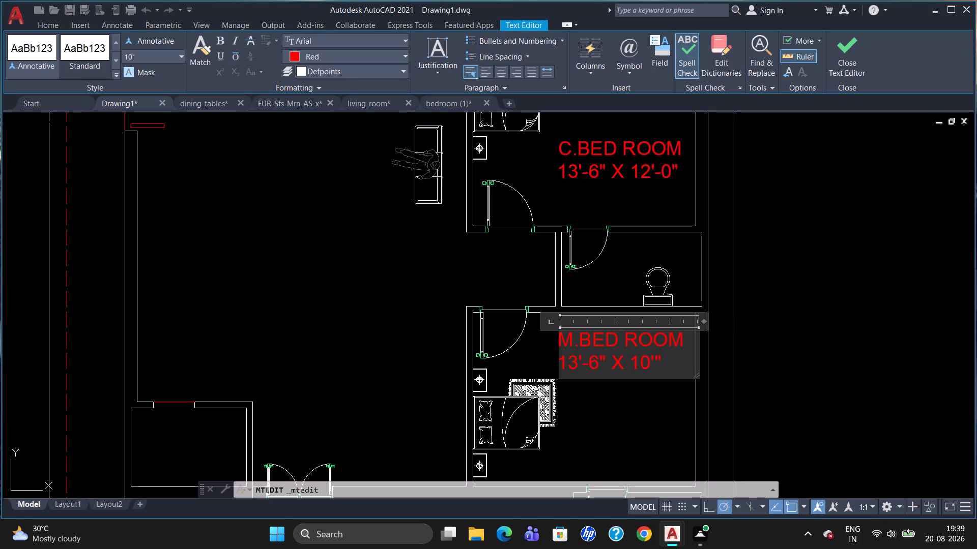
pyautogui.press('-')
pyautogui.press('6')
pyautogui.press('1')
pyautogui.press('BackSpace')
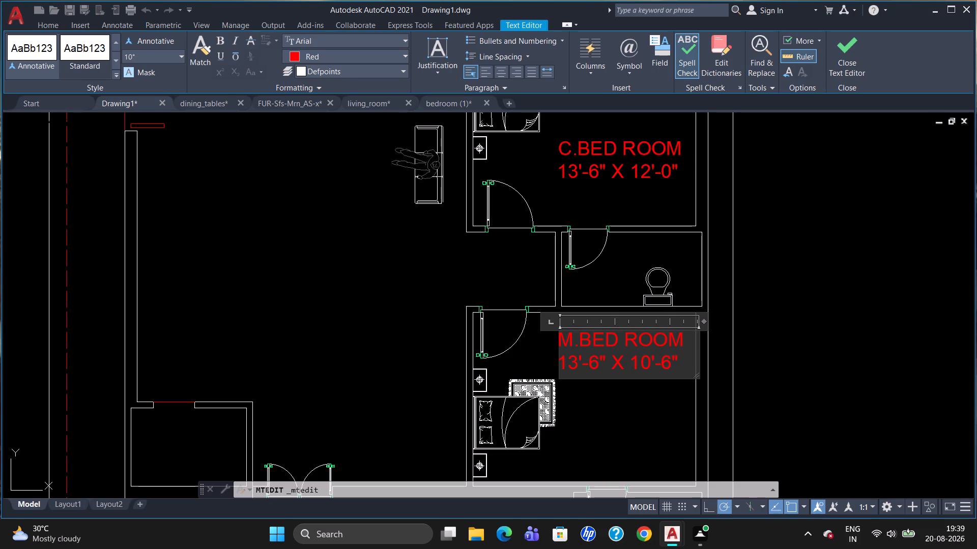
pyautogui.press('space')
pyautogui.press('1')
pyautogui.press('/')
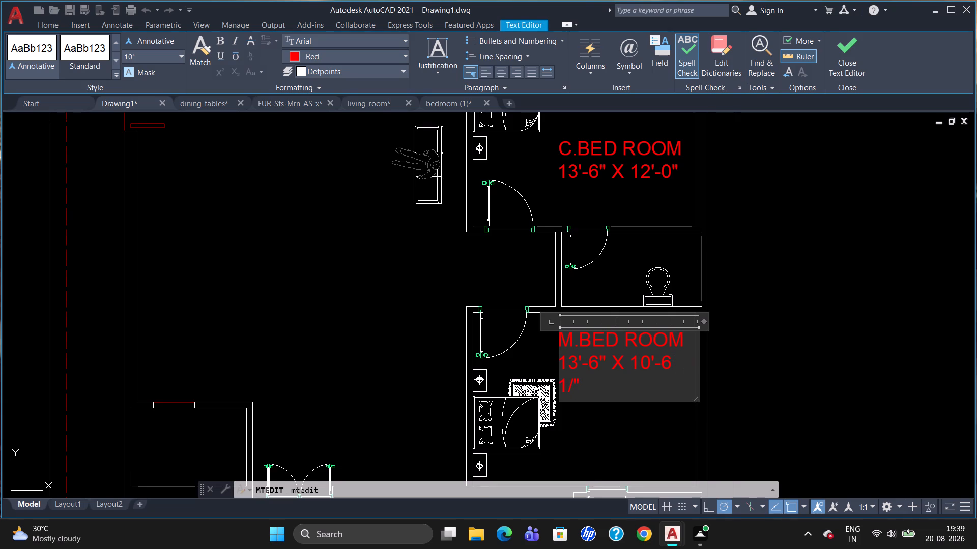
pyautogui.press('2')
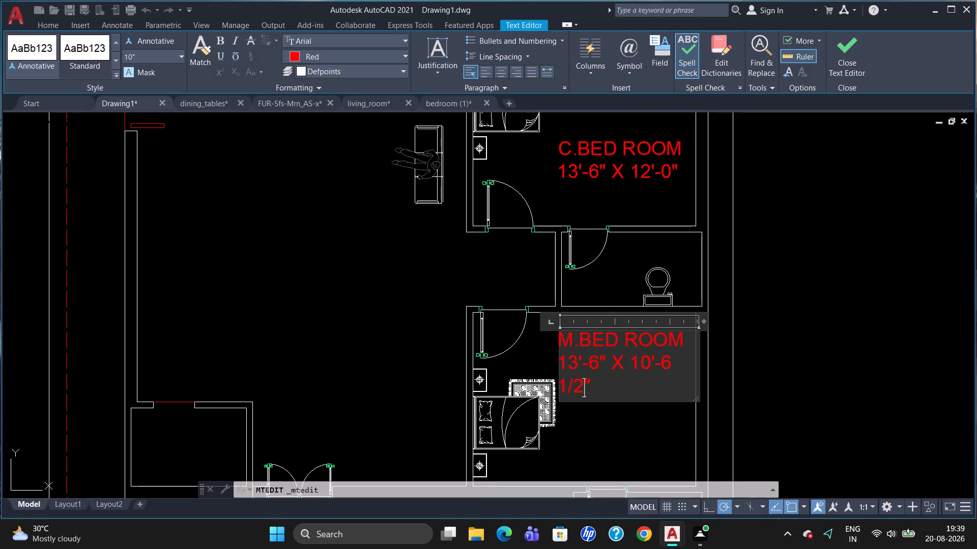
# Widen the southern bedroom label's text box so its dimensions fit on one line.
pyautogui.click(699, 323)
pyautogui.moveTo(701, 323); pyautogui.dragTo(727, 316)
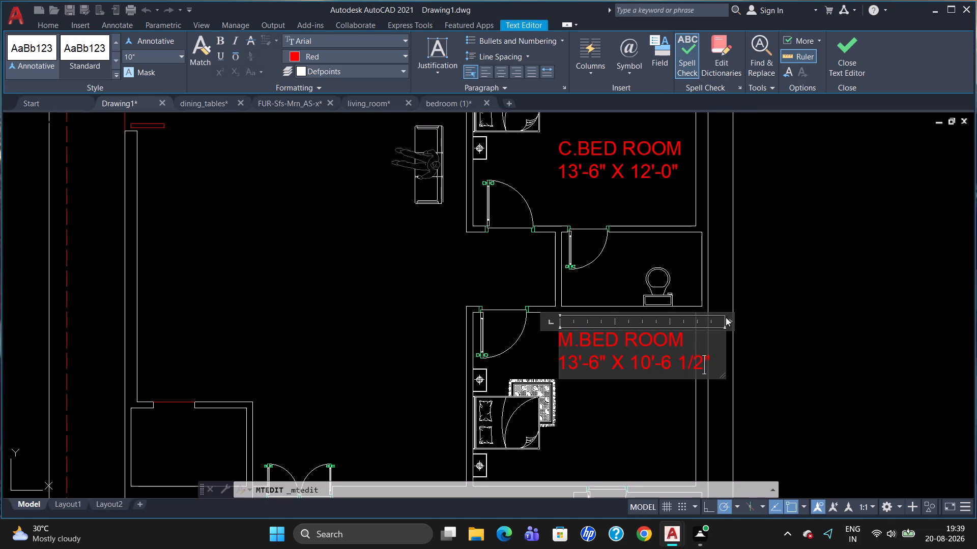
pyautogui.click(652, 437)
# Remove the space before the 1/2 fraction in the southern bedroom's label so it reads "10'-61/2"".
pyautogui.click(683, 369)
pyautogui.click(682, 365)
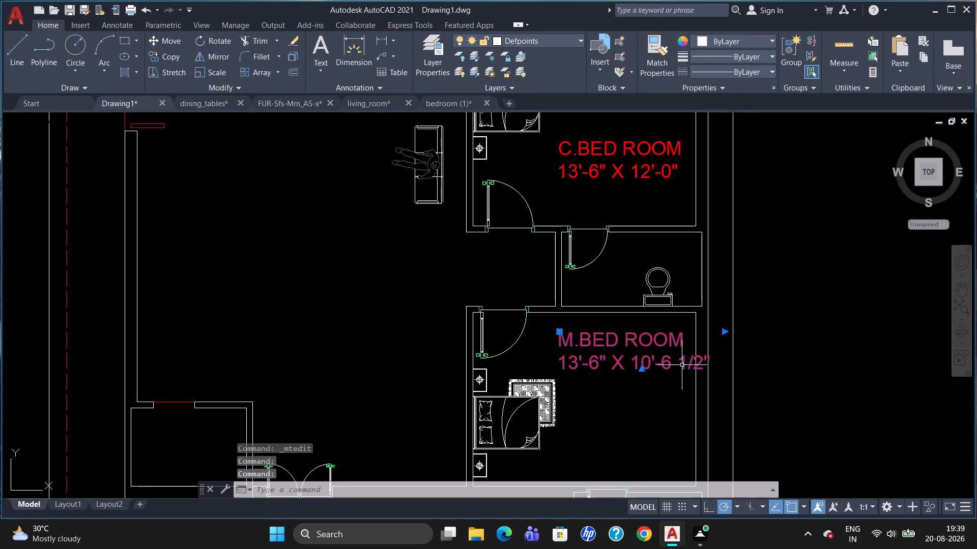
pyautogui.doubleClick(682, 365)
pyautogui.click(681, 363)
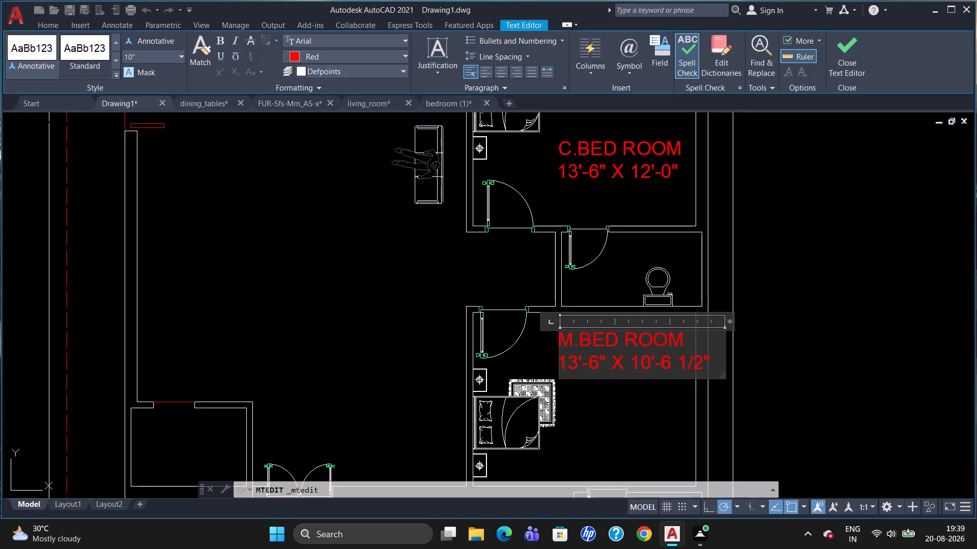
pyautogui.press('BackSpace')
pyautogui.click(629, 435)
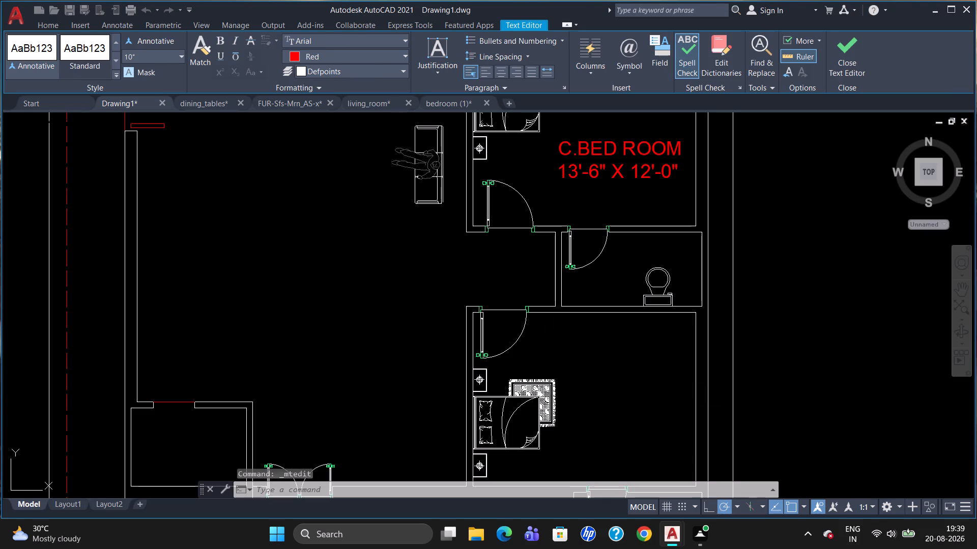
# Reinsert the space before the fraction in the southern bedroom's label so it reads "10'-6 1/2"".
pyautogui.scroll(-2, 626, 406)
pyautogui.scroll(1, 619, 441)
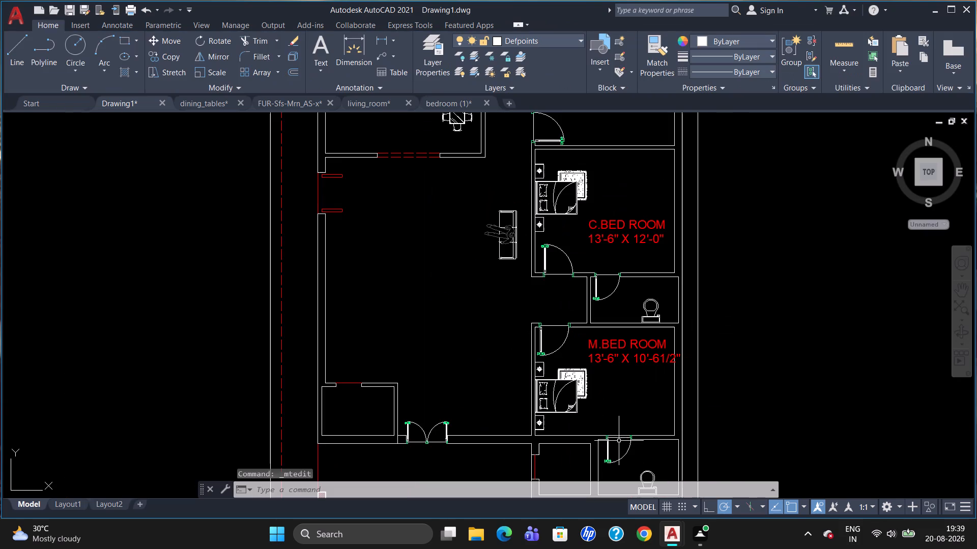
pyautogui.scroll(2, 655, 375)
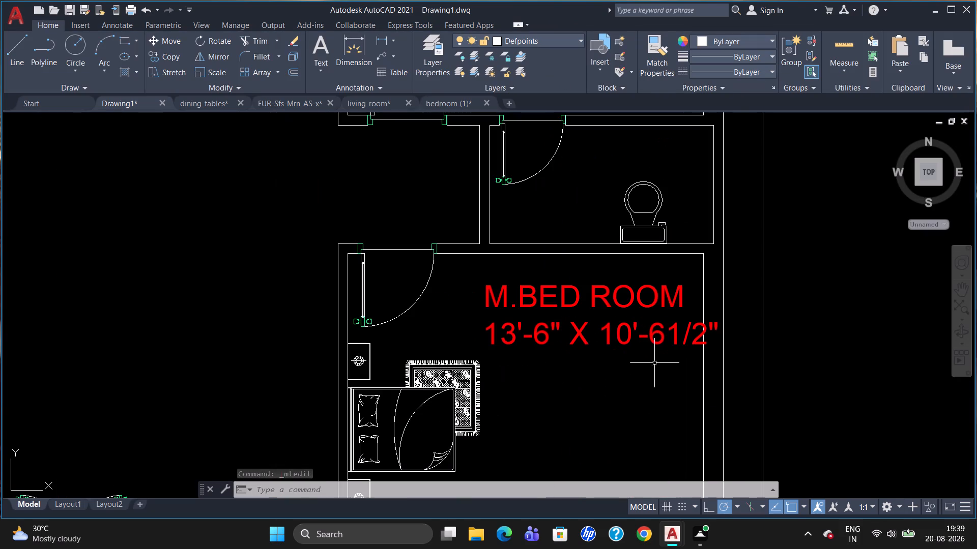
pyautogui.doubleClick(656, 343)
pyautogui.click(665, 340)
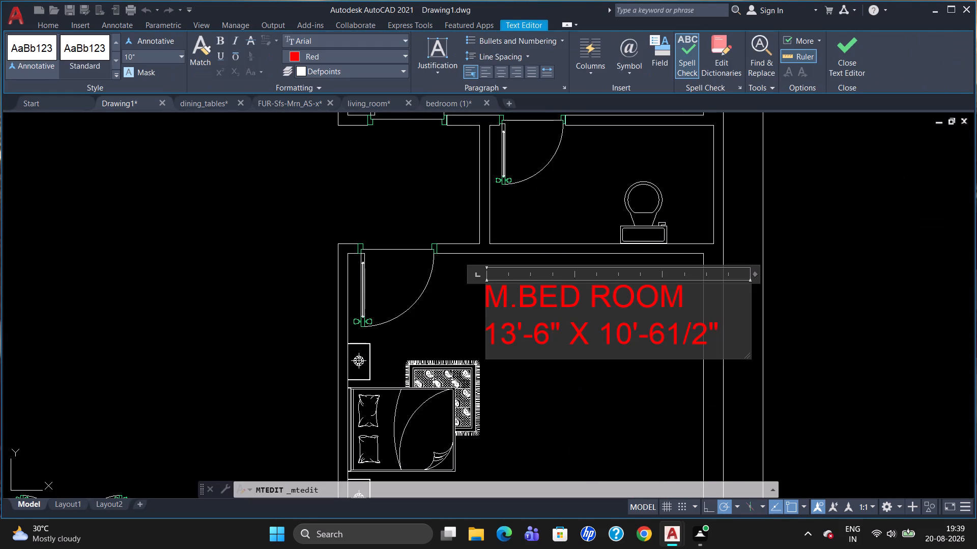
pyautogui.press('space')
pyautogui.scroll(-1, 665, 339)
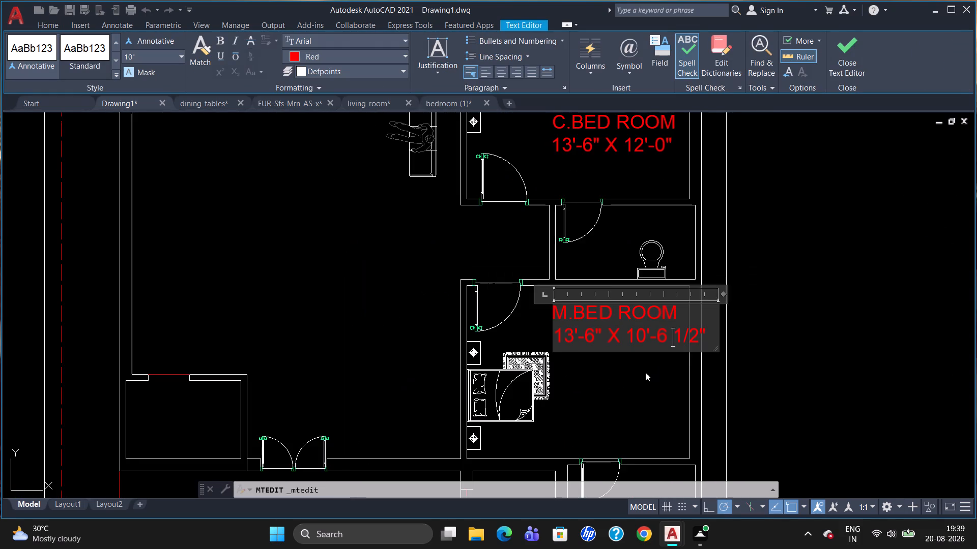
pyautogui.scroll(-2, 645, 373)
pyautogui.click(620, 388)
# Move the southern bedroom's M.BED ROOM label slightly west, away from the room's east wall.
pyautogui.scroll(-3, 628, 375)
pyautogui.scroll(4, 634, 410)
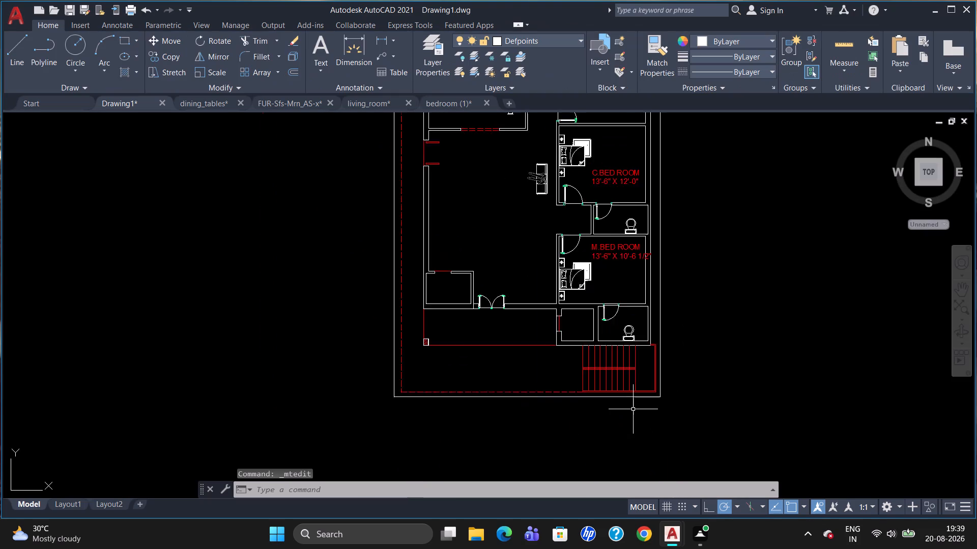
pyautogui.scroll(-1, 596, 241)
pyautogui.scroll(2, 602, 215)
pyautogui.scroll(-1, 601, 229)
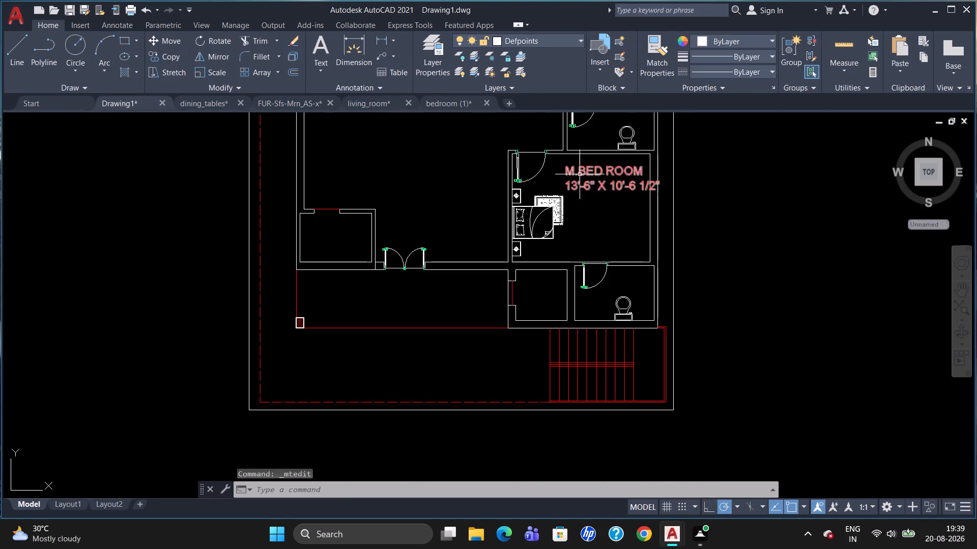
pyautogui.scroll(3, 578, 161)
pyautogui.click(589, 189)
pyautogui.click(525, 173)
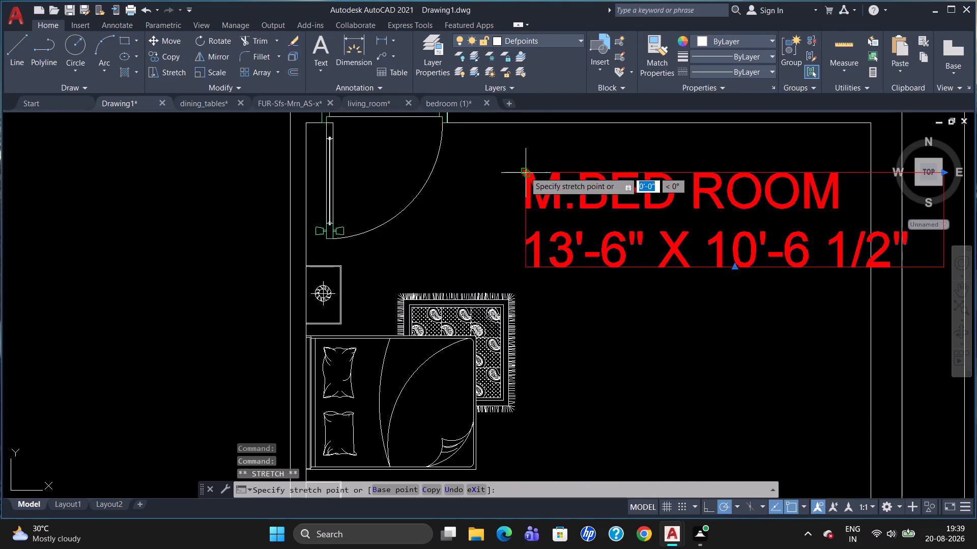
pyautogui.click(490, 165)
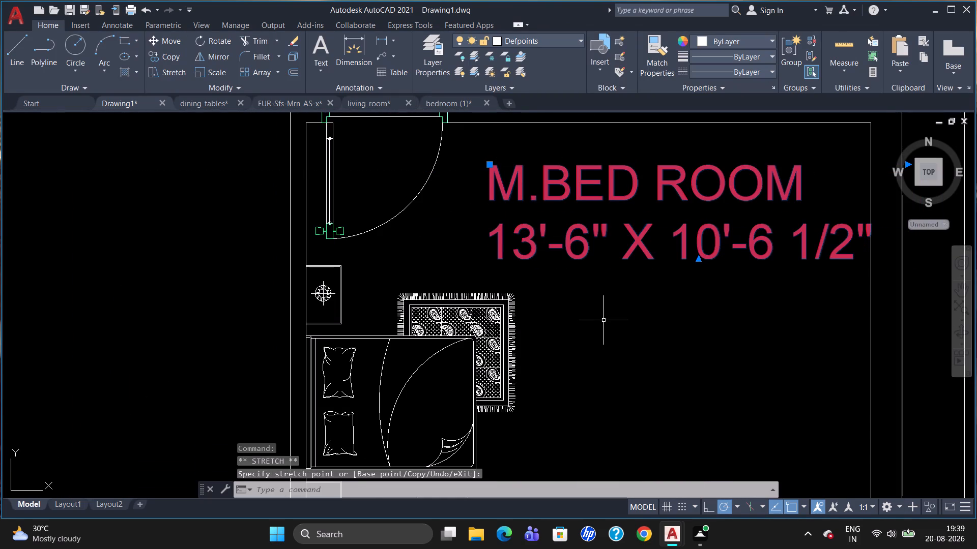
# Start a multiline text box in the southernmost toilet, with red text and a 10" text height.
pyautogui.press('Escape')
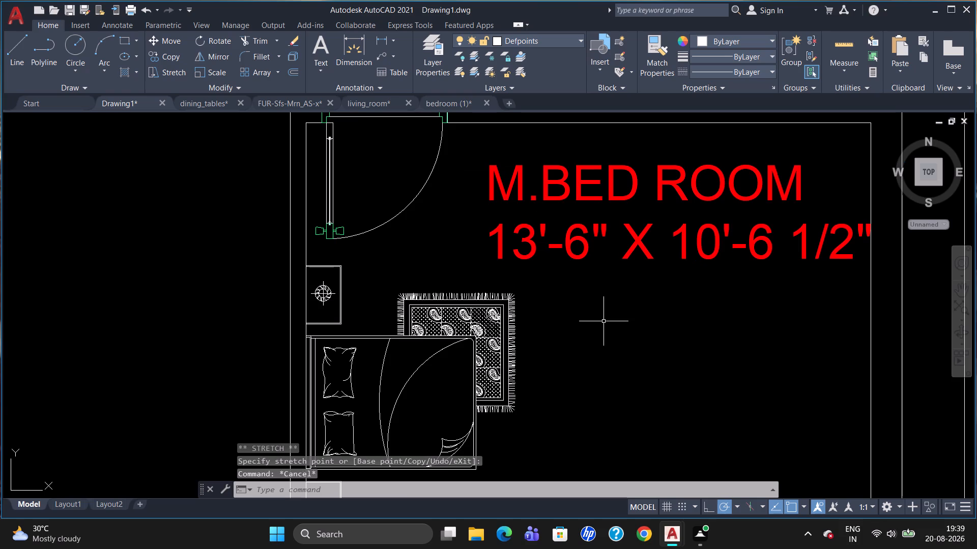
pyautogui.scroll(-3, 604, 320)
pyautogui.scroll(1, 616, 439)
pyautogui.scroll(1, 678, 396)
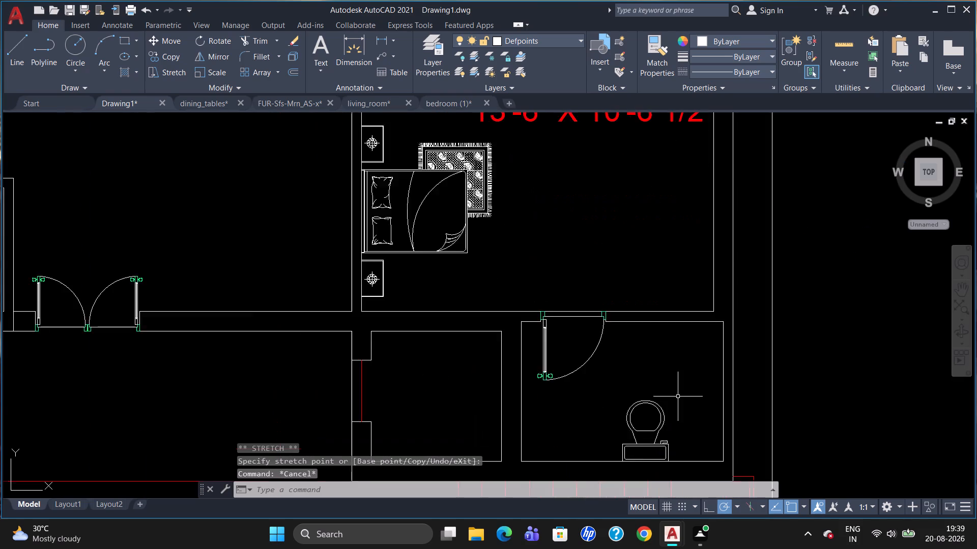
pyautogui.scroll(1, 678, 396)
pyautogui.press('t')
pyautogui.press('Return')
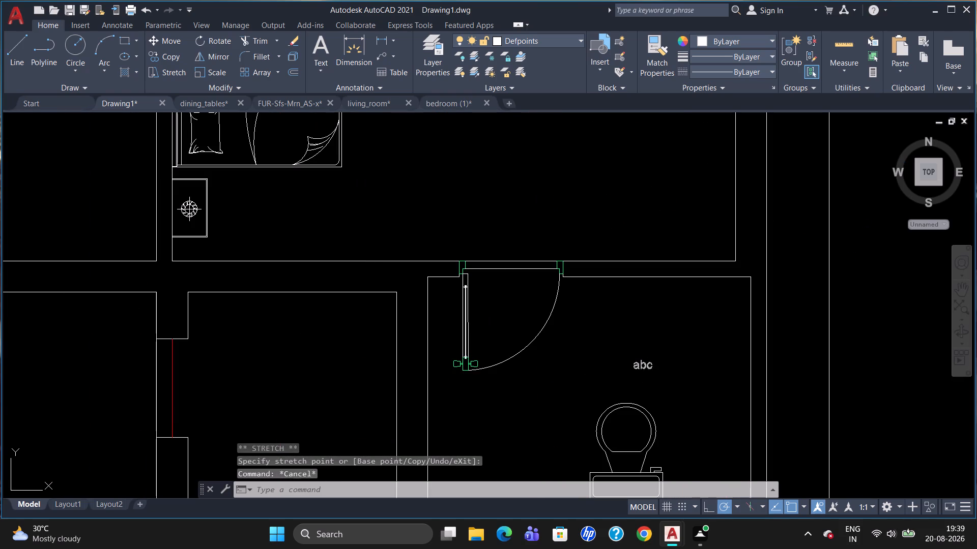
pyautogui.click(580, 316)
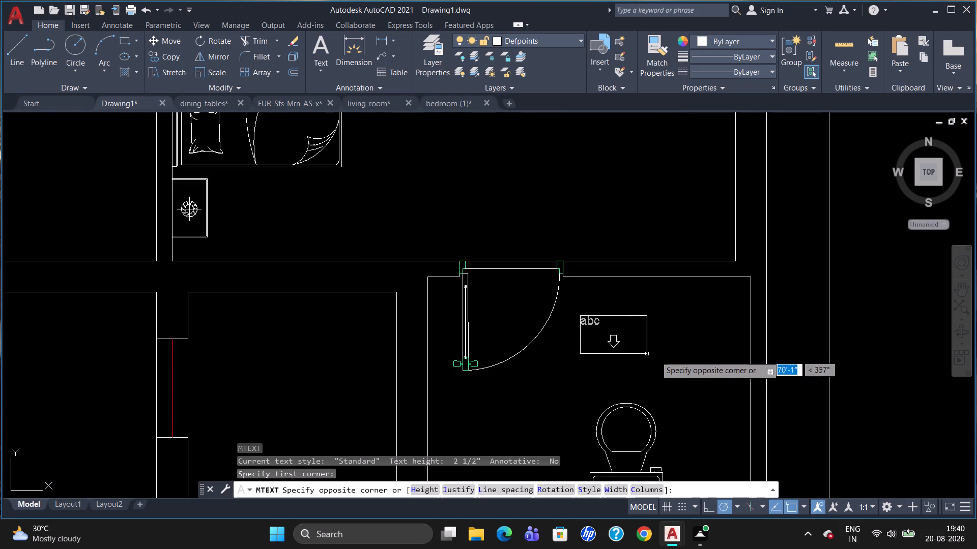
pyautogui.click(718, 376)
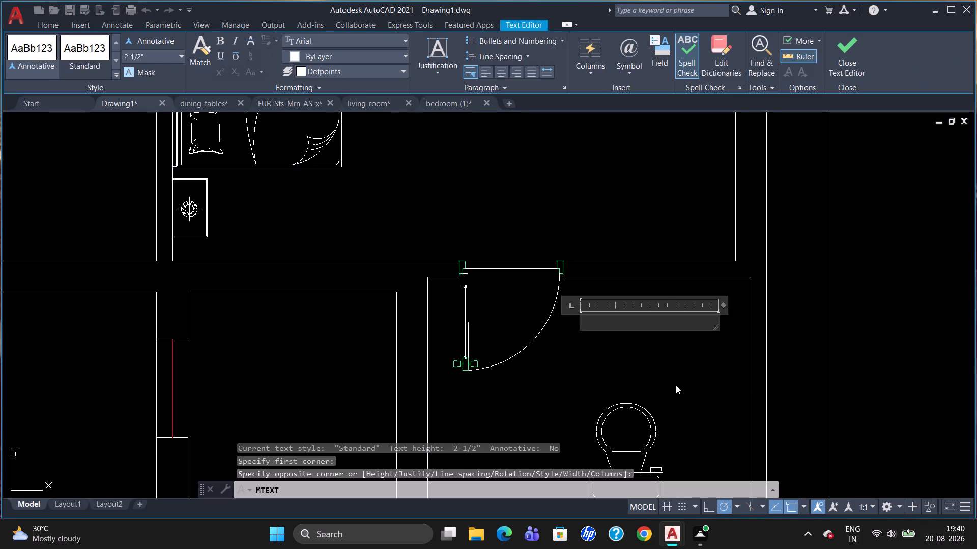
pyautogui.click(159, 55)
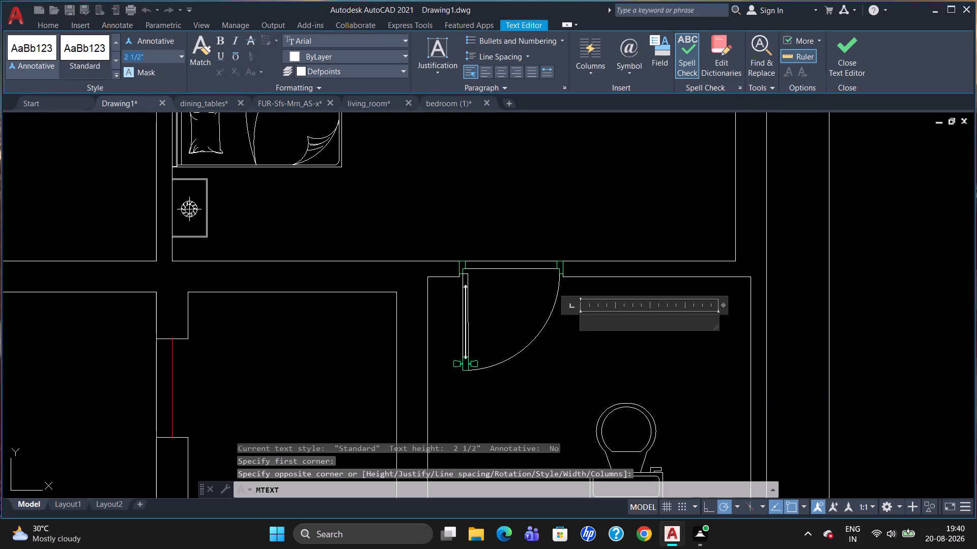
pyautogui.press('BackSpace')
pyautogui.write('10')
pyautogui.click(298, 56)
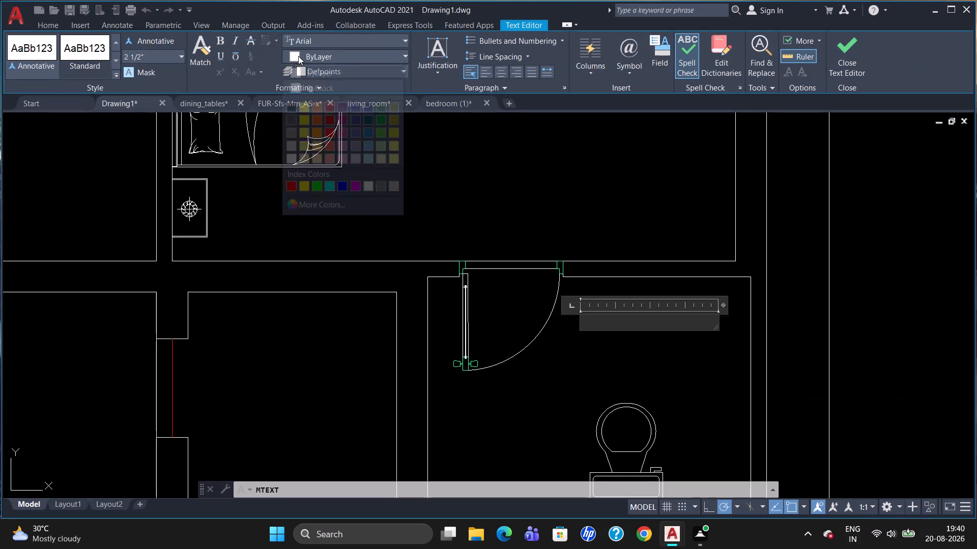
pyautogui.click(294, 187)
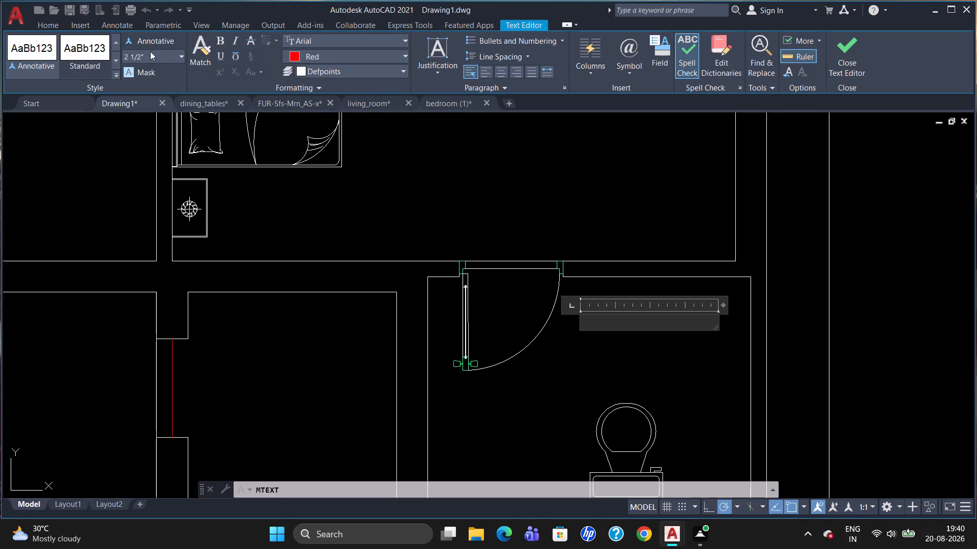
pyautogui.click(151, 51)
pyautogui.press('BackSpace')
pyautogui.write('10')
pyautogui.press('Return')
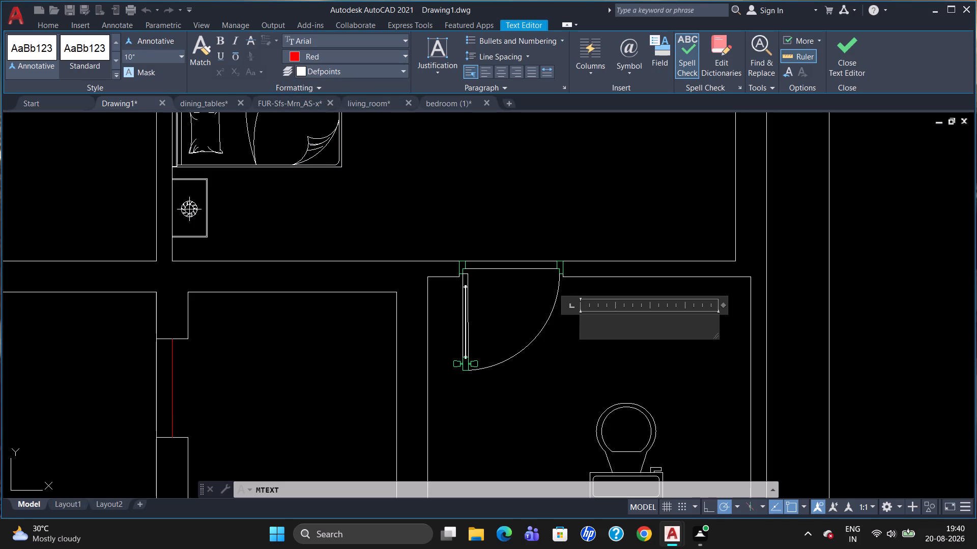
# Enter the toilet label as TOILET with 7'-9" X 5'-4 1/2" on the line below.
pyautogui.press('t')
pyautogui.write('OILET')
pyautogui.press('Return')
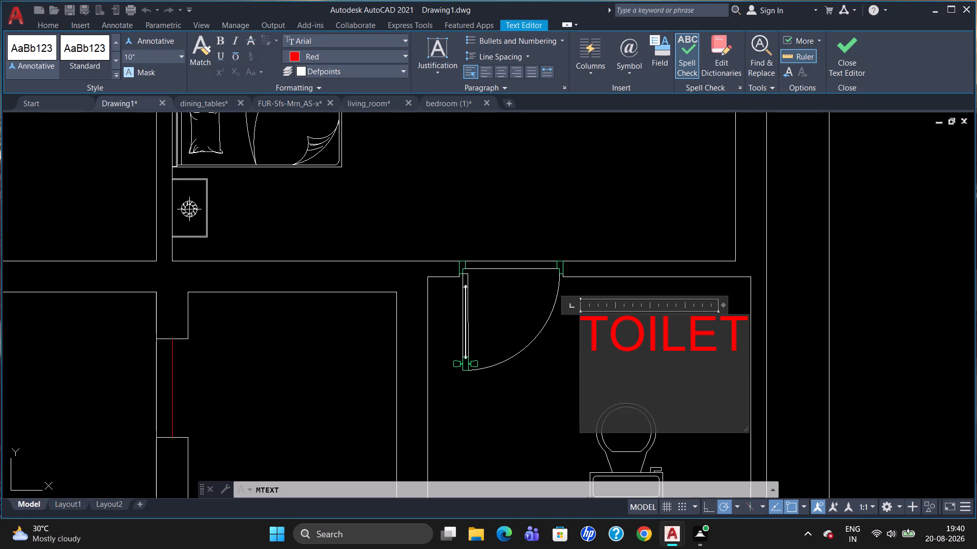
pyautogui.write("7'")
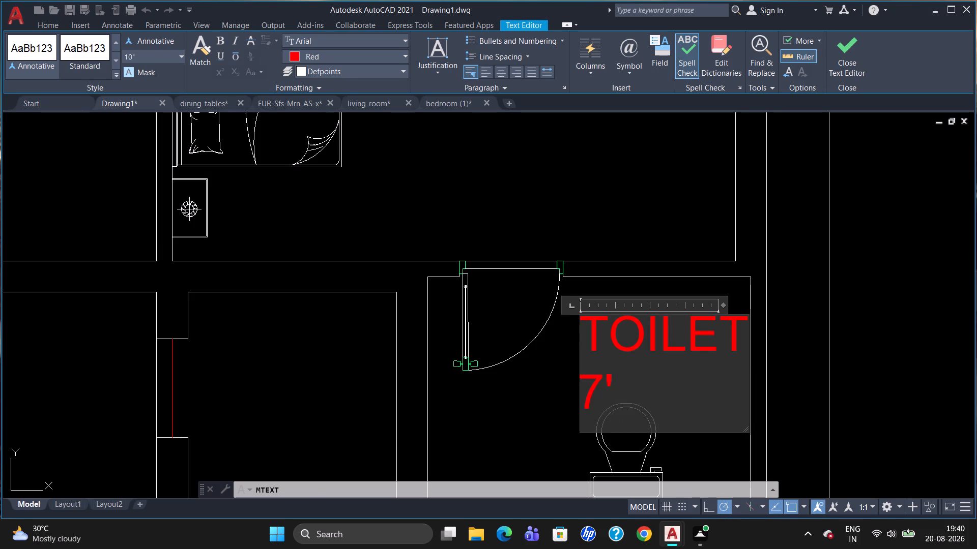
pyautogui.write('-9')
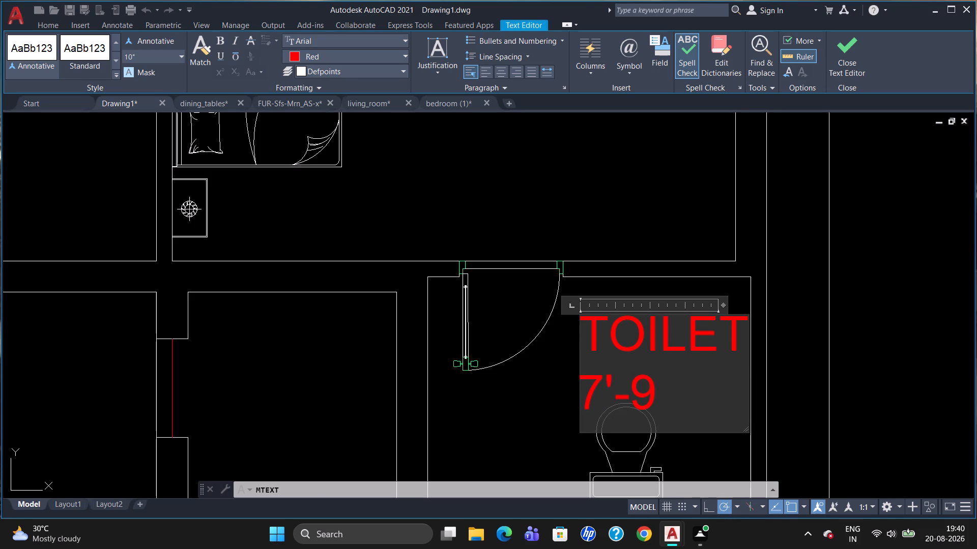
pyautogui.write('" X')
pyautogui.press('space')
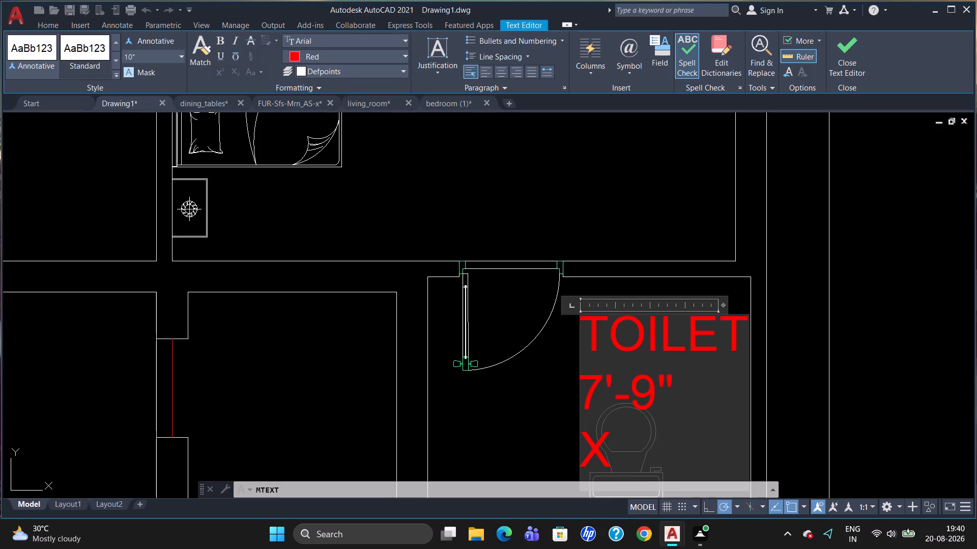
pyautogui.write('5;')
pyautogui.press('BackSpace')
pyautogui.press("'")
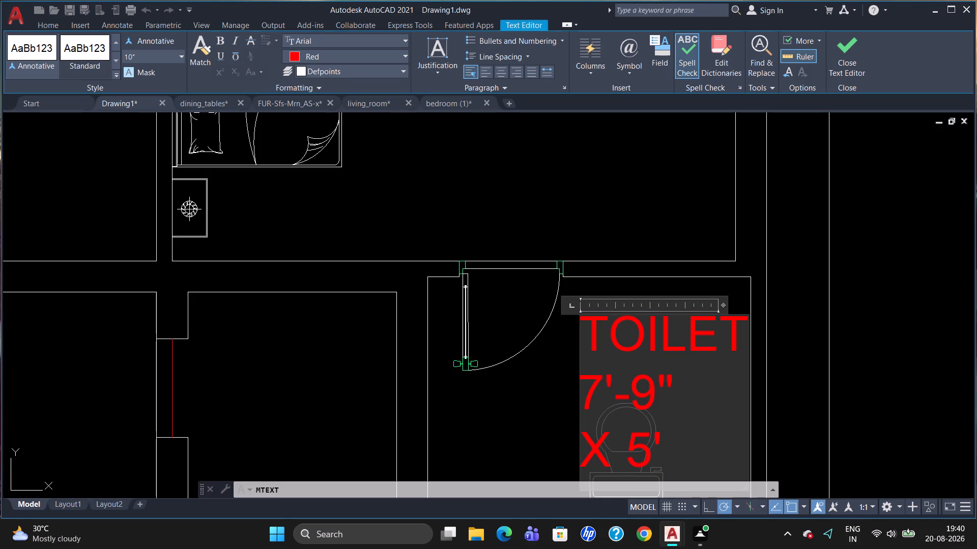
pyautogui.write('-4')
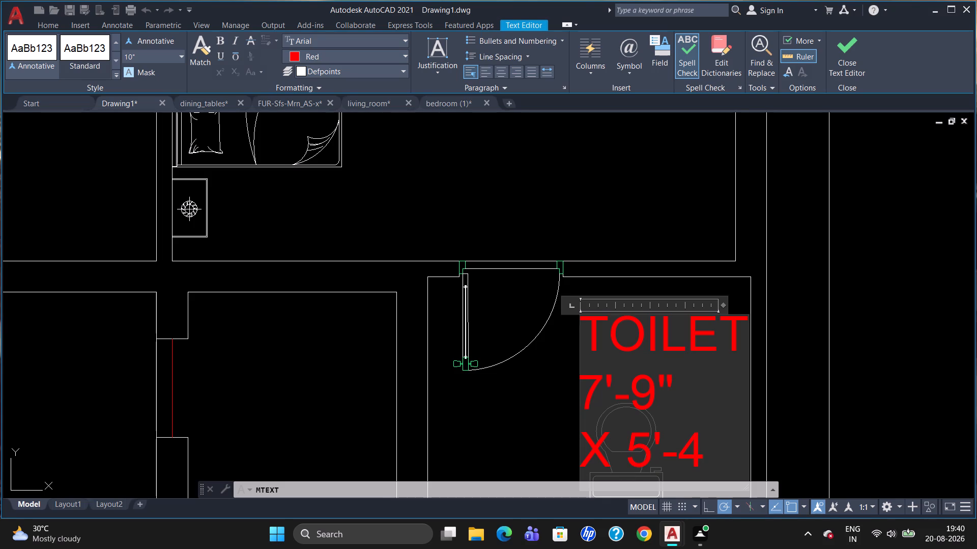
pyautogui.press('space')
pyautogui.write('1')
pyautogui.press('/')
pyautogui.press('2')
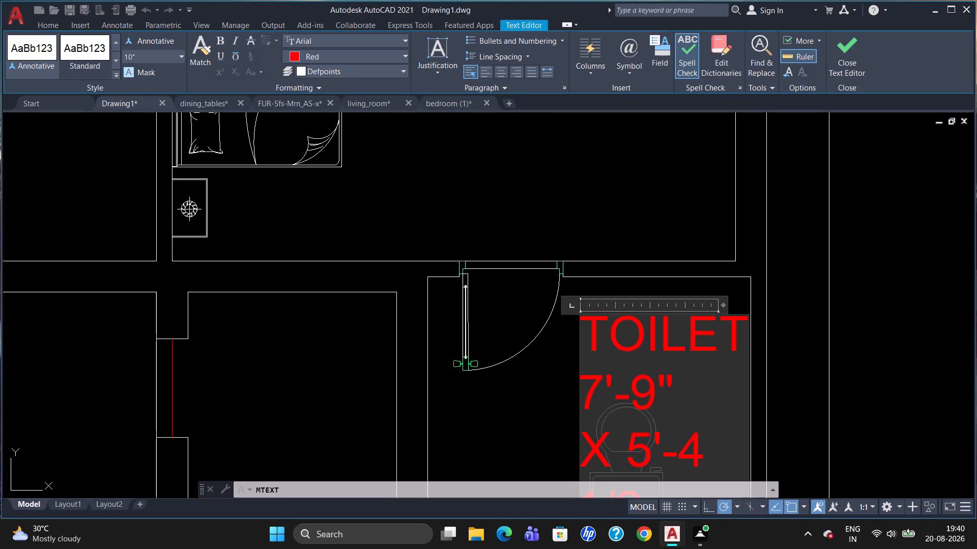
pyautogui.hotkey('shift', '"')
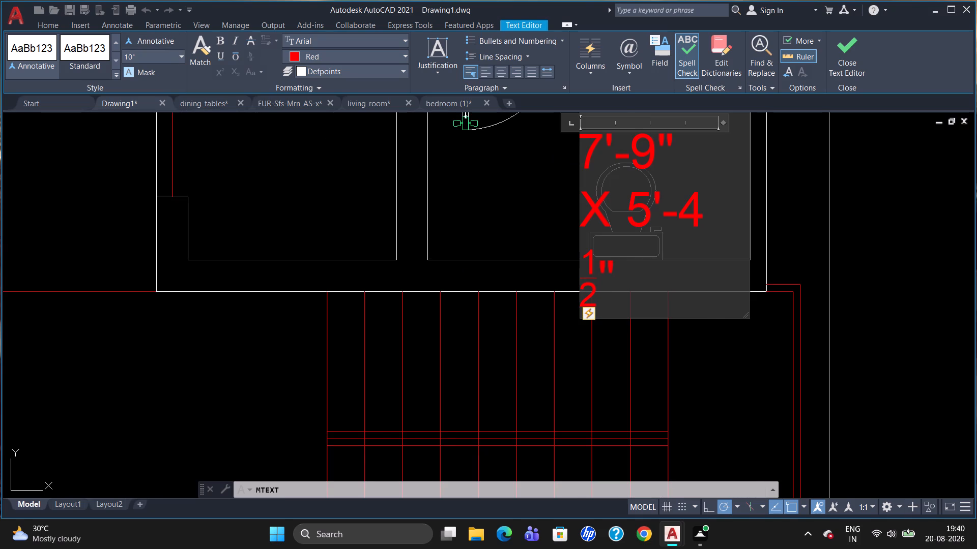
# Widen the TOILET label's text box so its dimensions fit on one line, and finish the text.
pyautogui.scroll(-3, 709, 165)
pyautogui.scroll(4, 723, 121)
pyautogui.scroll(-3, 722, 193)
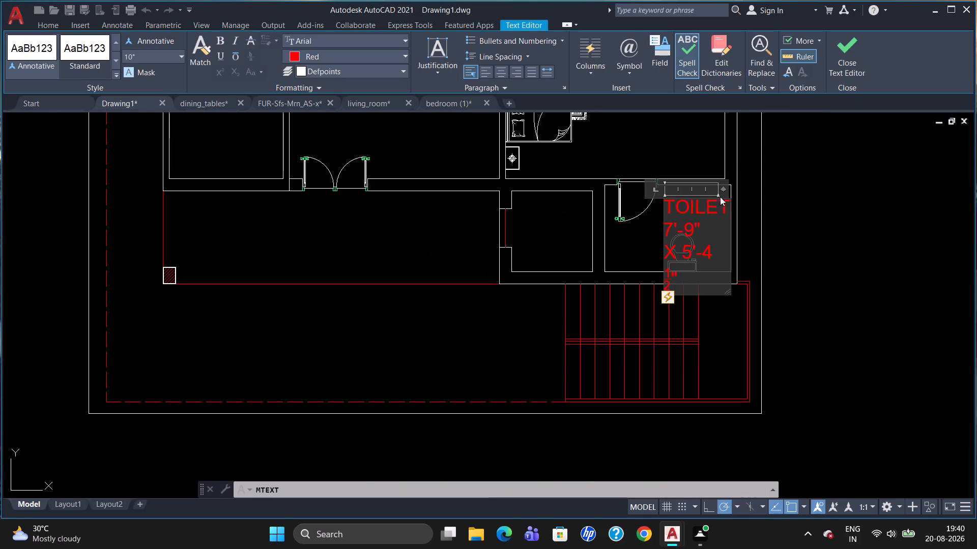
pyautogui.moveTo(721, 188); pyautogui.dragTo(784, 186)
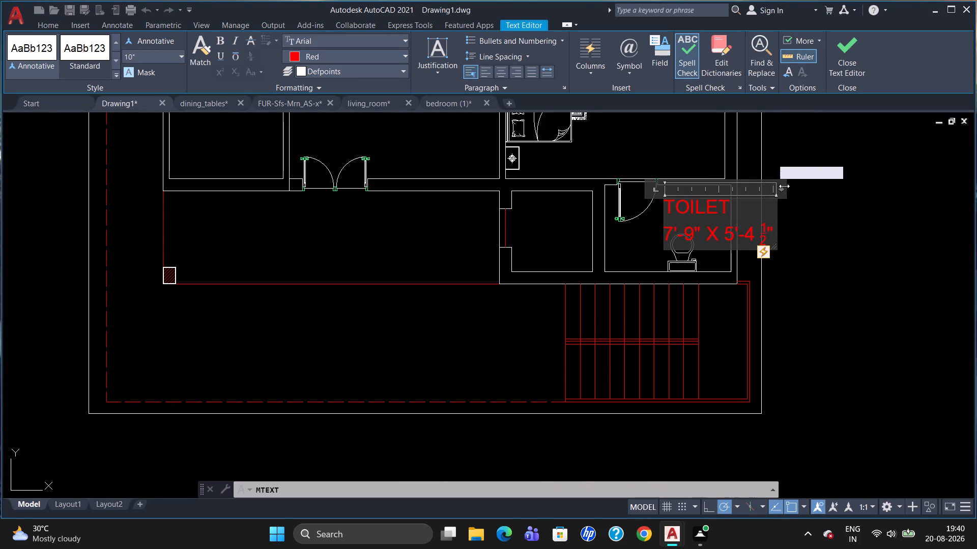
pyautogui.moveTo(784, 186); pyautogui.dragTo(801, 182)
pyautogui.click(630, 251)
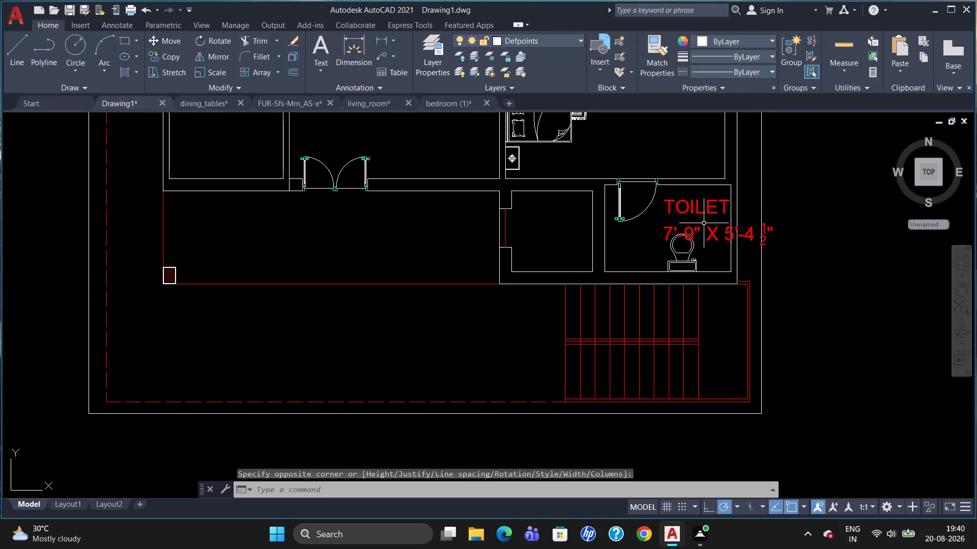
# Move the TOILET label slightly northwest, towards the toilet's door.
pyautogui.click(697, 208)
pyautogui.click(664, 201)
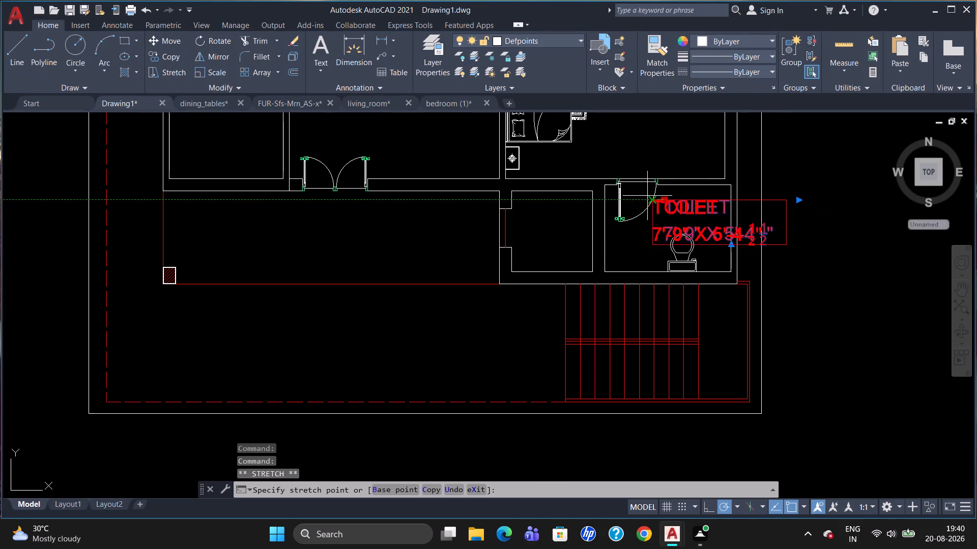
pyautogui.click(646, 194)
# Set the text height of the whole TOILET label to 5".
pyautogui.doubleClick(693, 203)
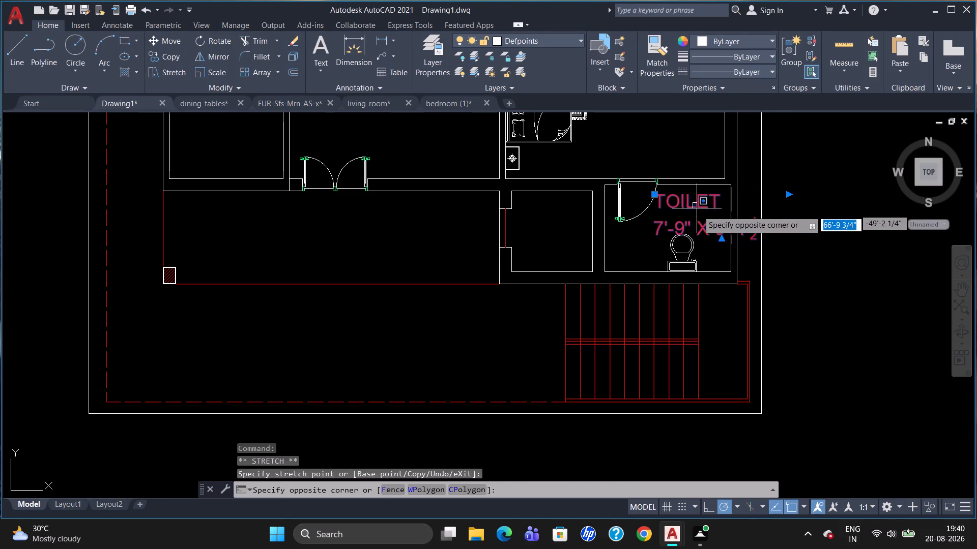
pyautogui.press('Escape')
pyautogui.scroll(-2, 715, 225)
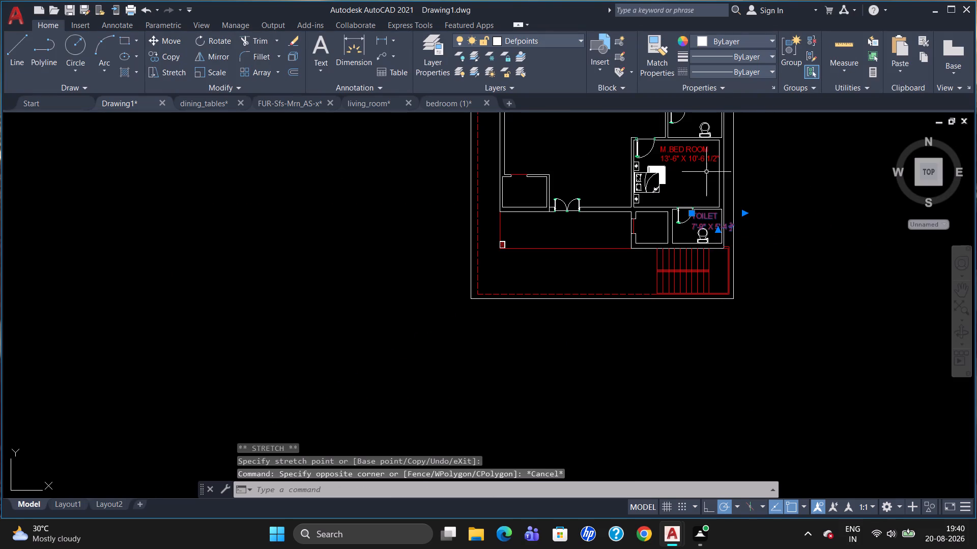
pyautogui.scroll(2, 706, 171)
pyautogui.press('Escape')
pyautogui.scroll(-1, 719, 282)
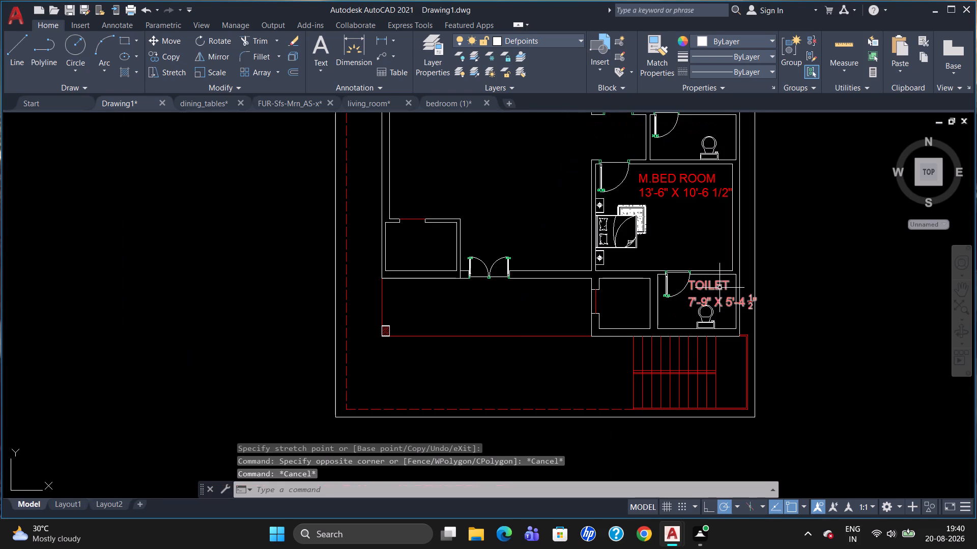
pyautogui.doubleClick(715, 288)
pyautogui.moveTo(761, 302); pyautogui.dragTo(660, 276)
pyautogui.click(147, 52)
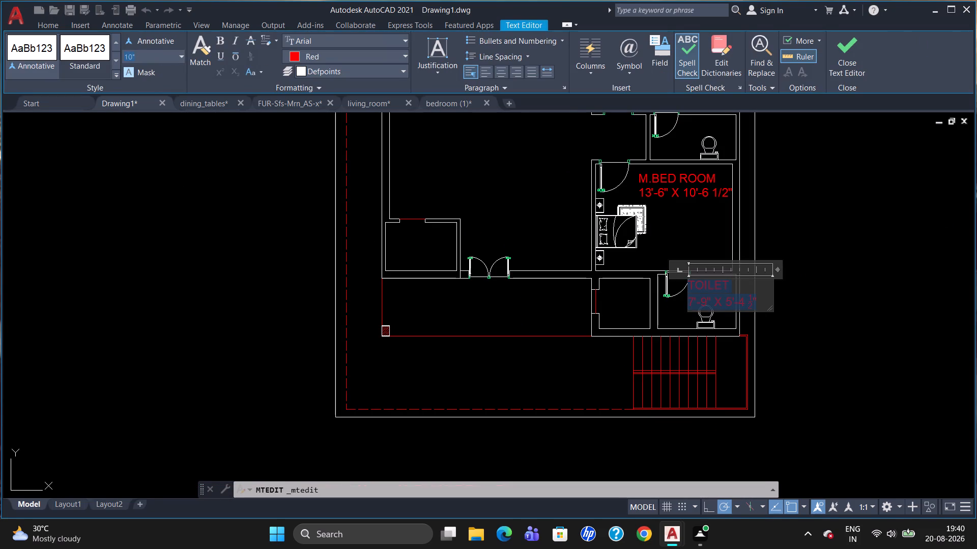
pyautogui.press('BackSpace')
pyautogui.press('5')
pyautogui.press('Return')
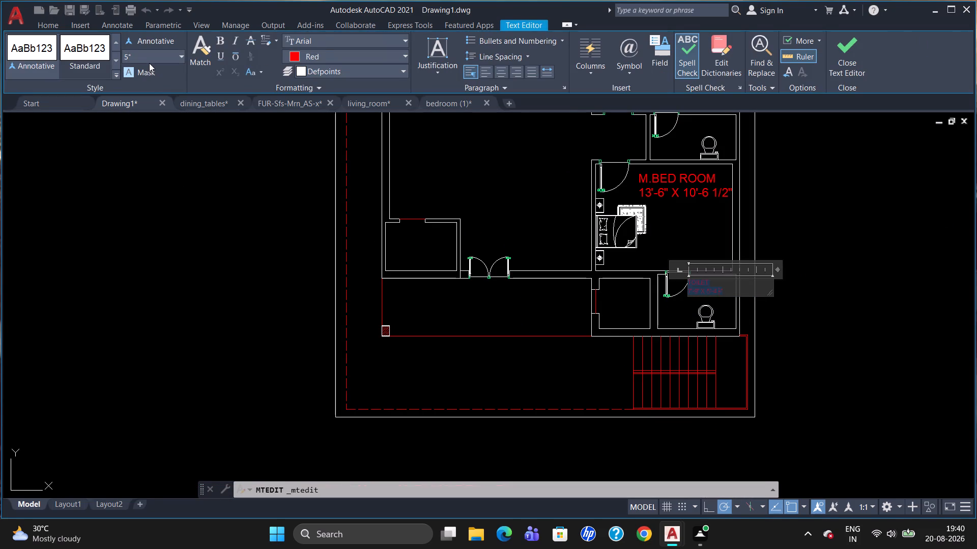
pyautogui.press('Escape')
pyautogui.click(508, 271)
pyautogui.press('Escape')
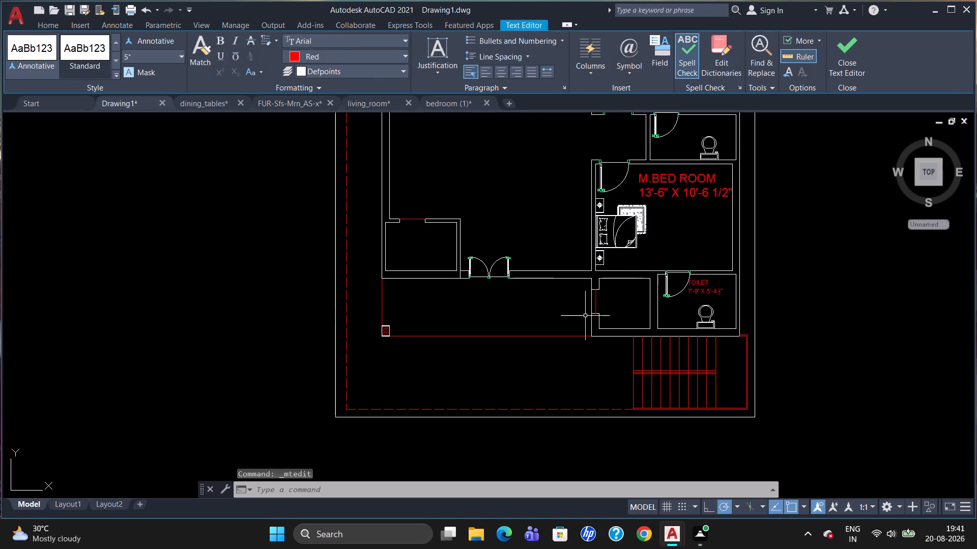
# Move the TOILET label about 4 1/4" southeast, away from the door swing.
pyautogui.scroll(2, 707, 293)
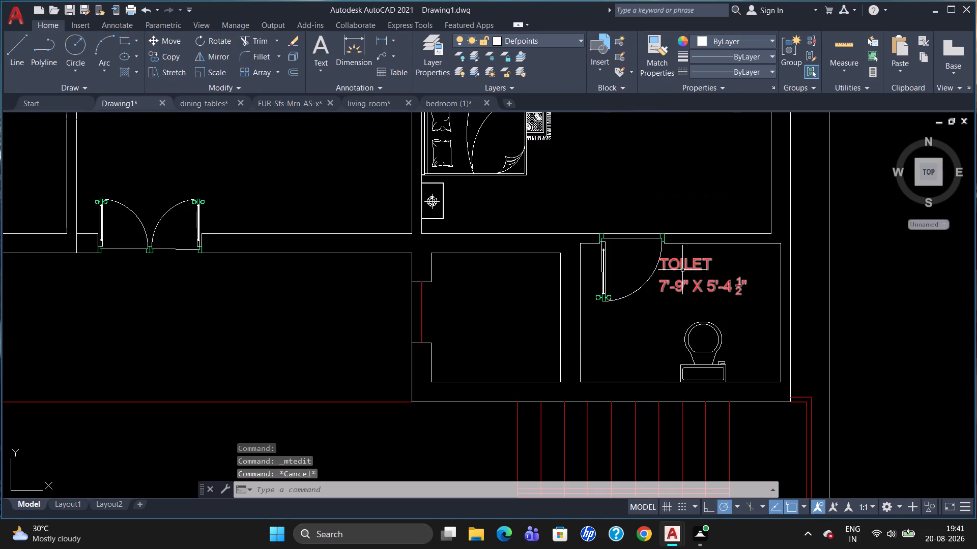
pyautogui.click(682, 269)
pyautogui.click(657, 259)
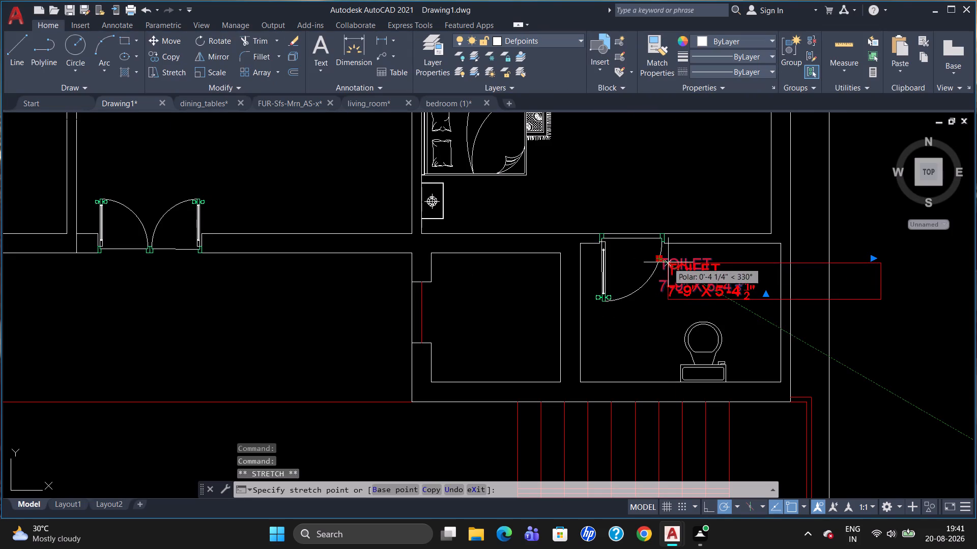
pyautogui.click(669, 262)
pyautogui.press('Escape')
# Examine the floor plan for the existing room labels and the rooms still without one.
pyautogui.scroll(-2, 748, 290)
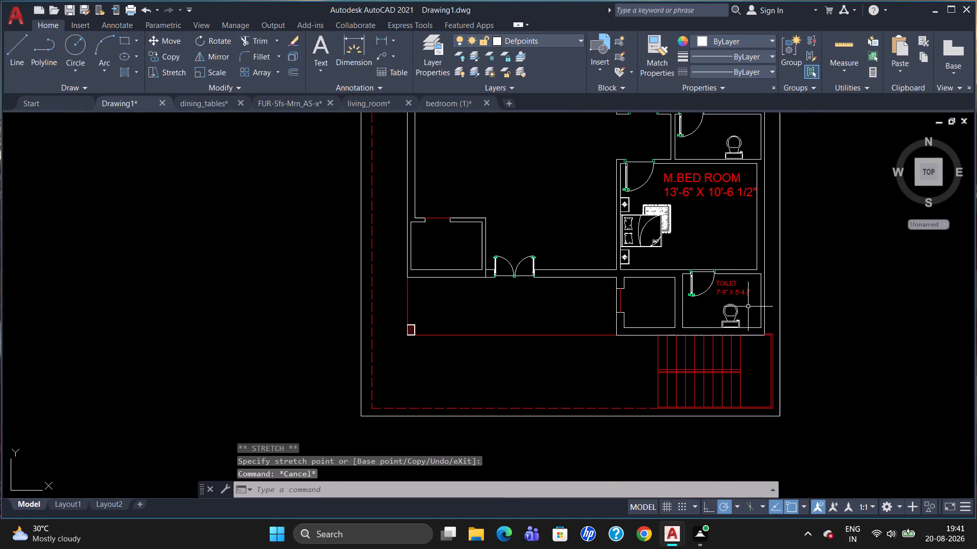
pyautogui.scroll(-2, 716, 277)
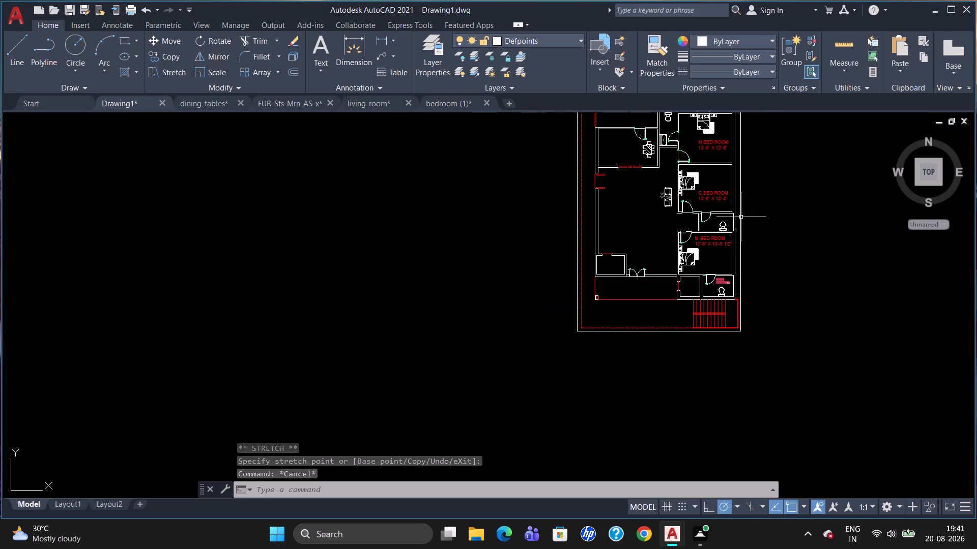
pyautogui.scroll(2, 741, 194)
pyautogui.scroll(-1, 735, 216)
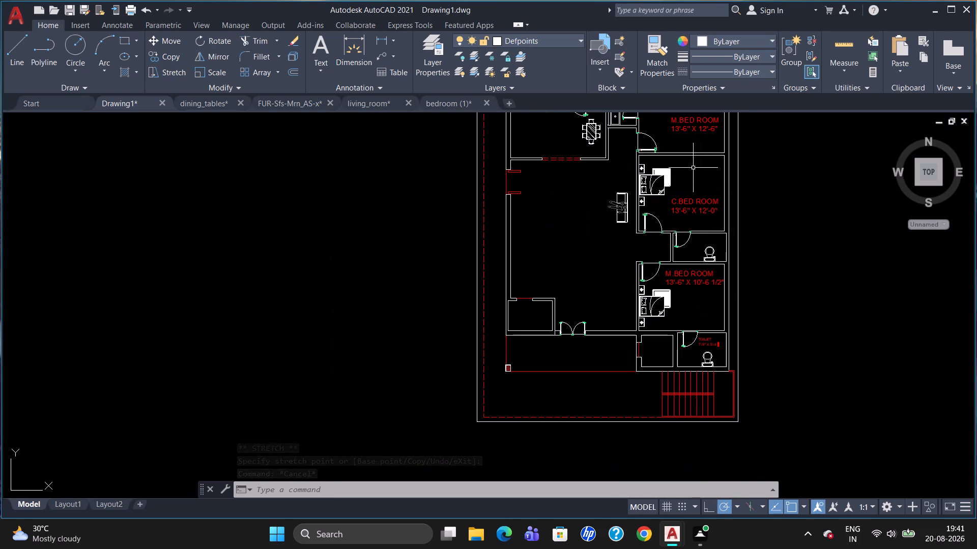
pyautogui.scroll(2, 671, 154)
pyautogui.scroll(-3, 672, 161)
pyautogui.scroll(2, 690, 138)
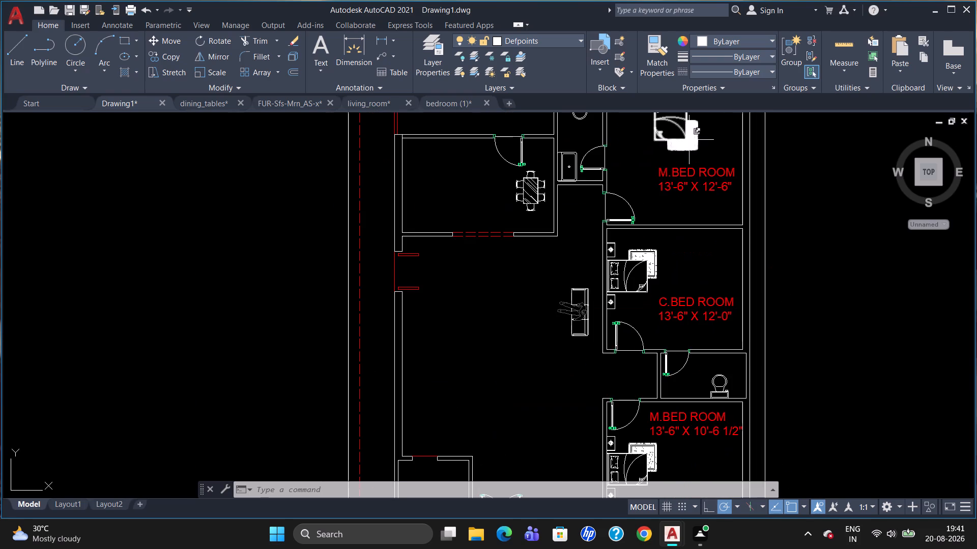
pyautogui.scroll(2, 703, 163)
pyautogui.scroll(-3, 703, 165)
pyautogui.scroll(1, 733, 324)
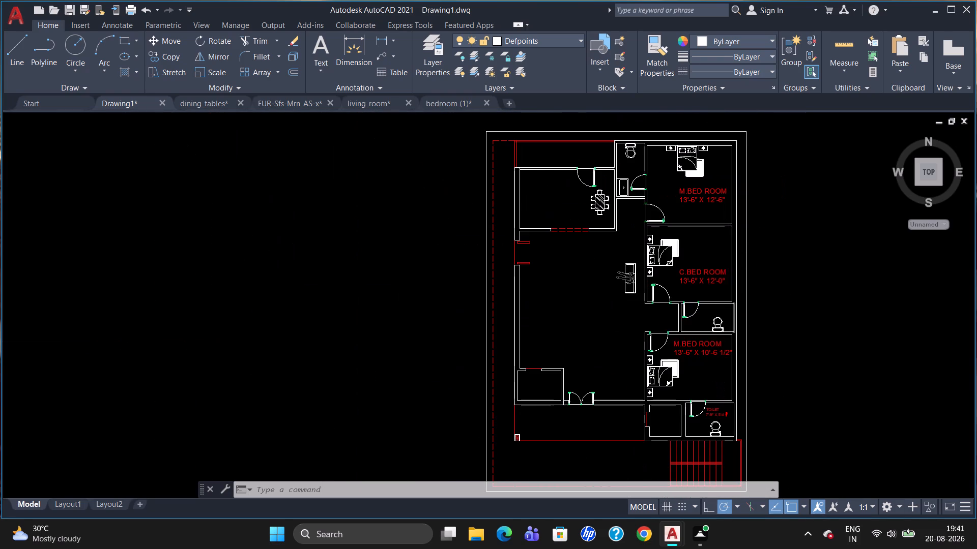
# Copy the TOILET label from the southeast toilet into the small room directly west of it.
pyautogui.scroll(-2, 732, 323)
pyautogui.scroll(3, 739, 407)
pyautogui.scroll(-1, 680, 357)
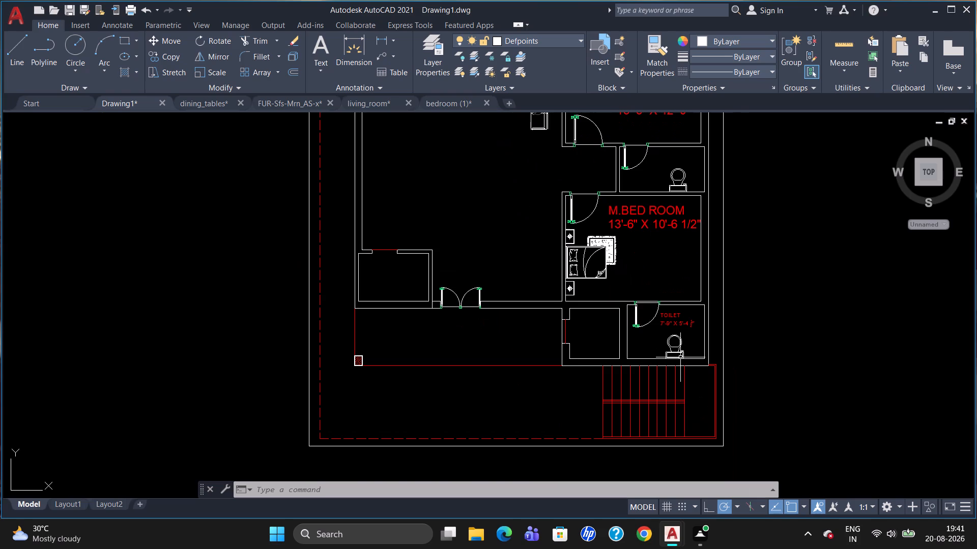
pyautogui.click(670, 317)
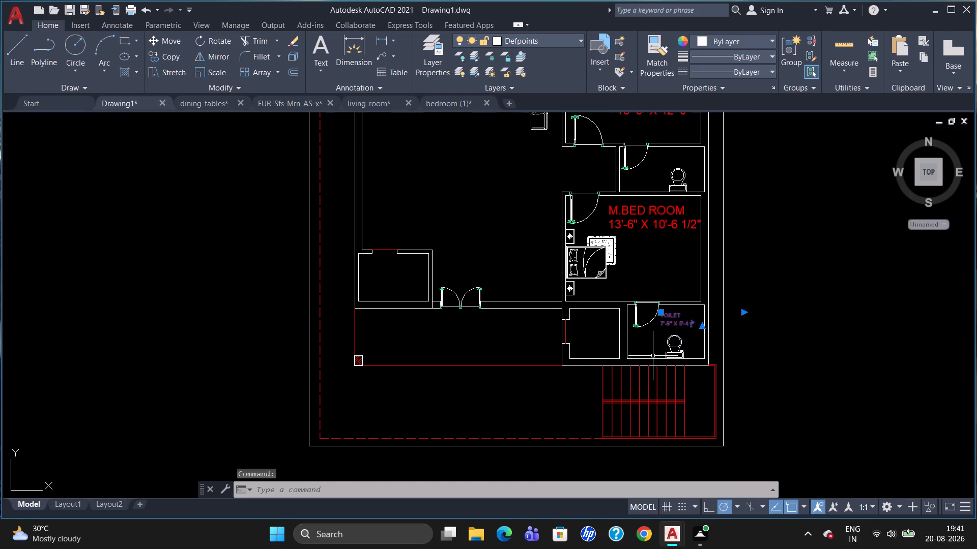
pyautogui.write('CO')
pyautogui.press('Return')
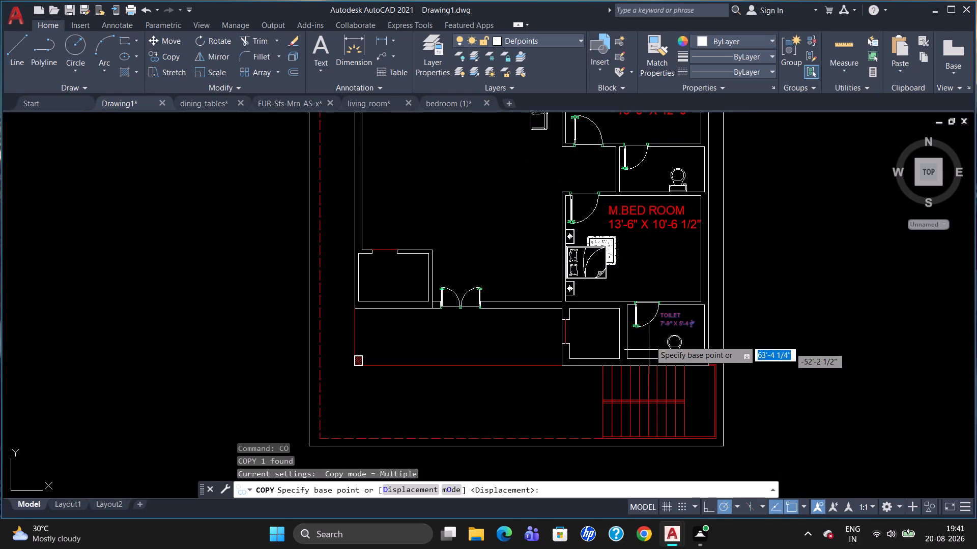
pyautogui.click(665, 319)
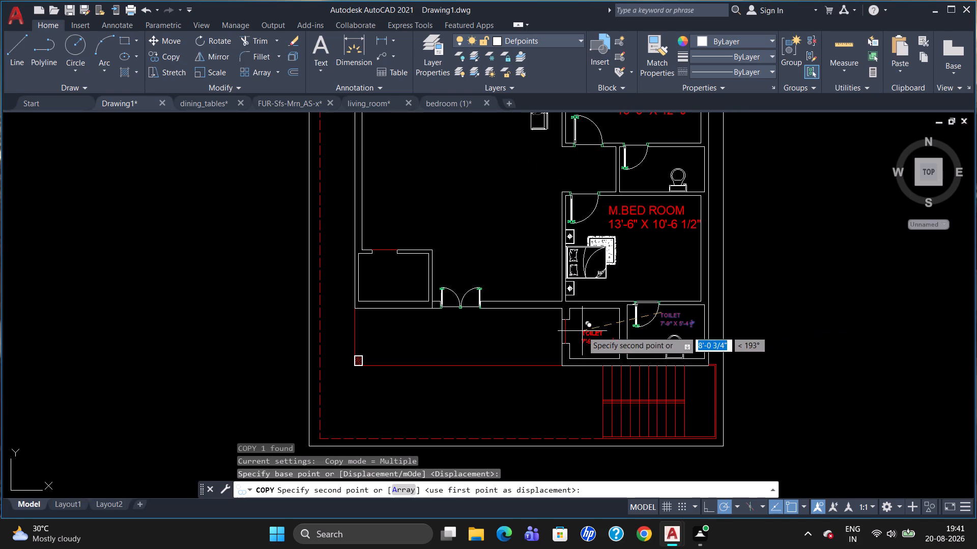
pyautogui.click(576, 326)
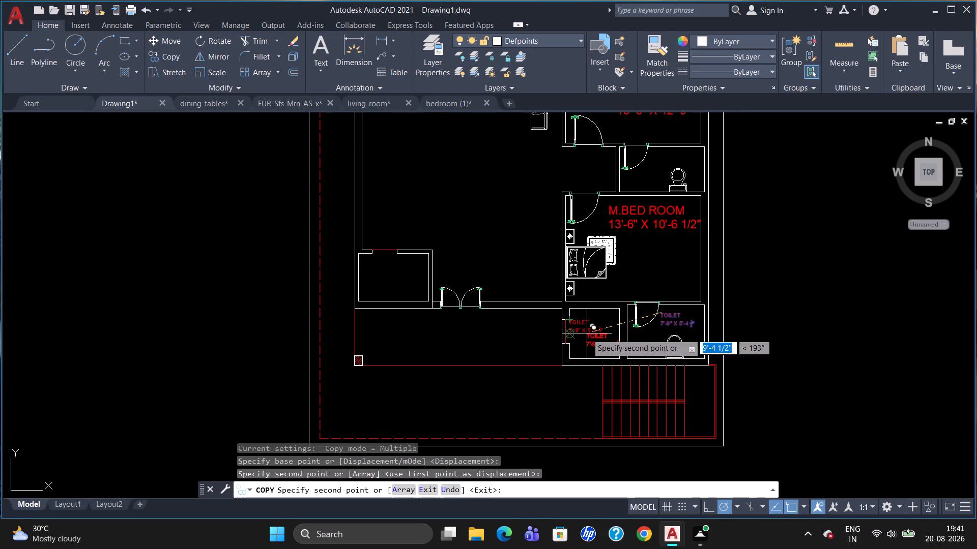
pyautogui.press('Escape')
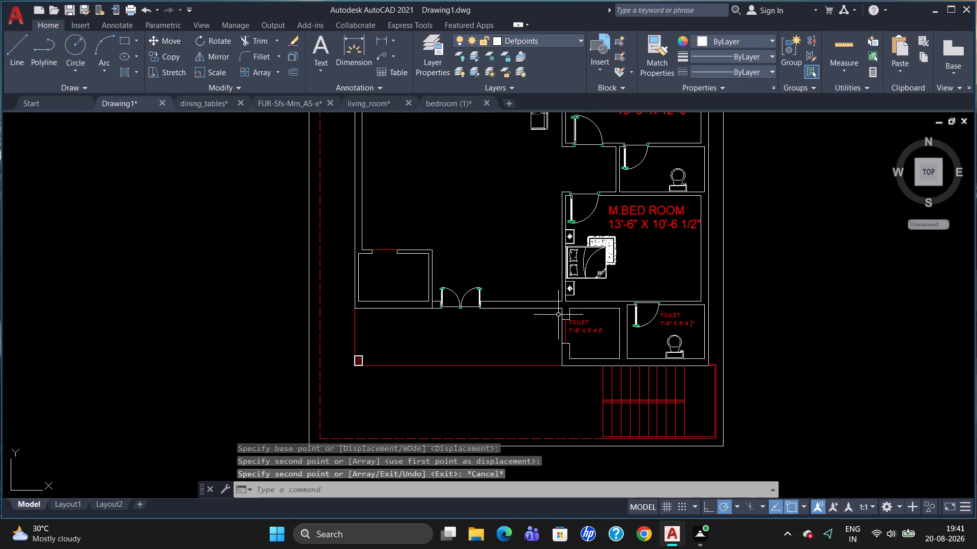
# Move the copied TOILET label slightly southeast so it sits inside the small room, clear of its west wall.
pyautogui.click(576, 324)
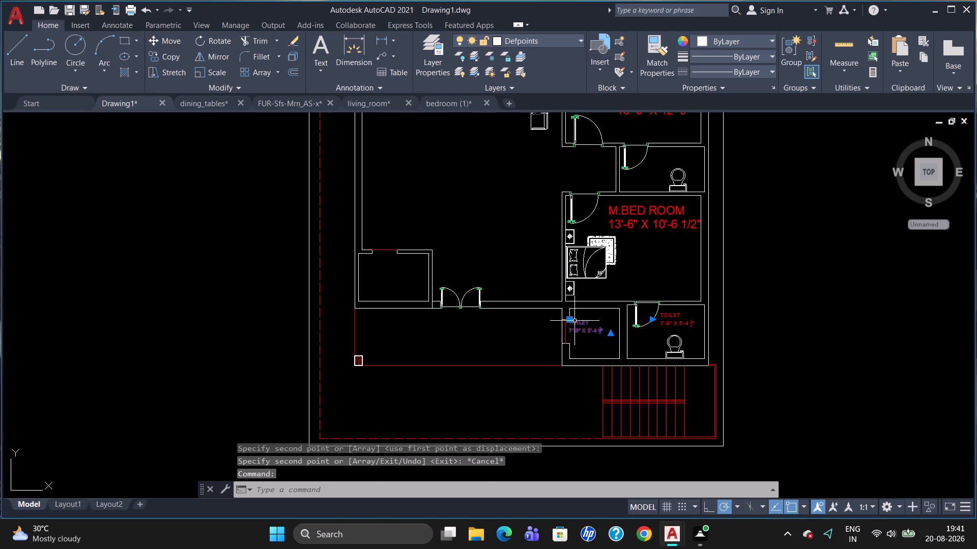
pyautogui.click(569, 321)
pyautogui.click(577, 324)
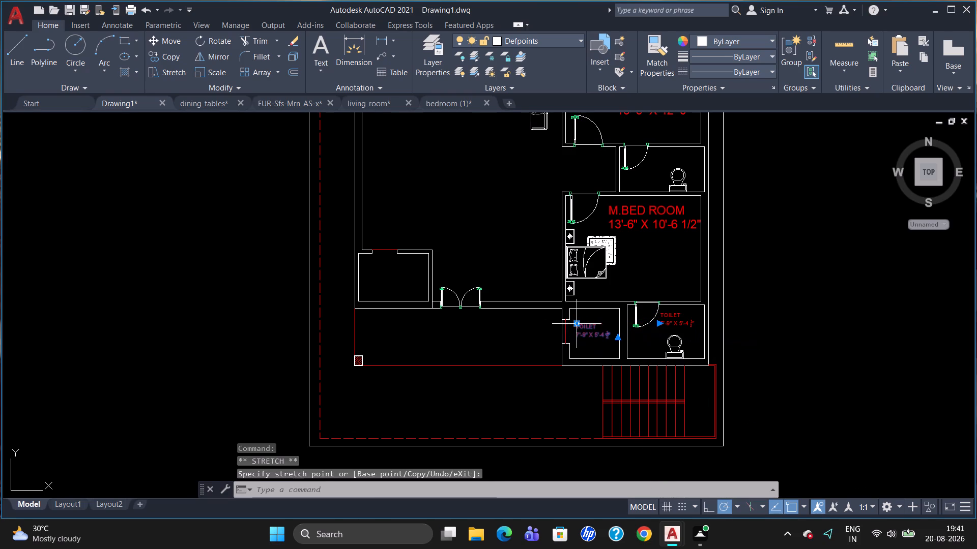
pyautogui.press('Escape')
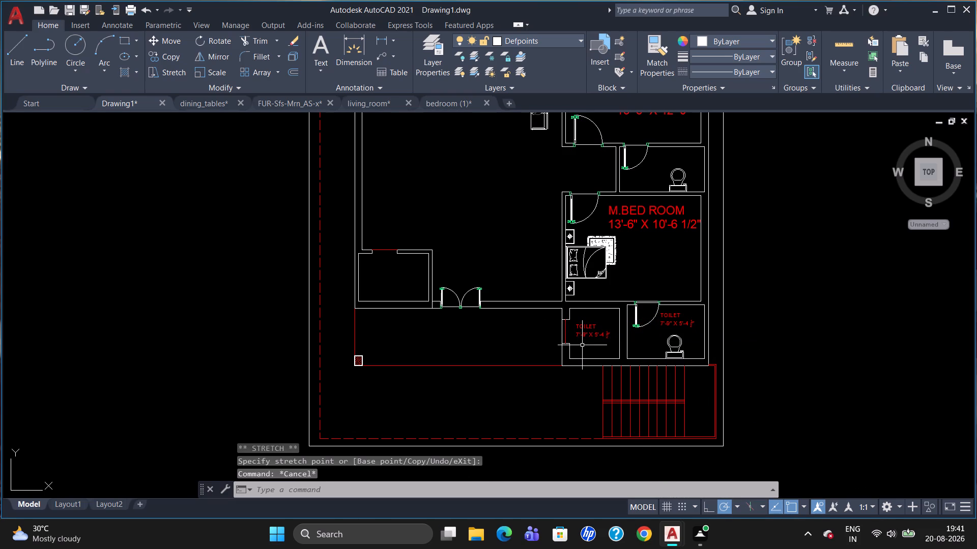
# Change the dimensions in the small room's copied label to 5'-0" X 5'-0".
pyautogui.doubleClick(597, 330)
pyautogui.tripleClick(598, 335)
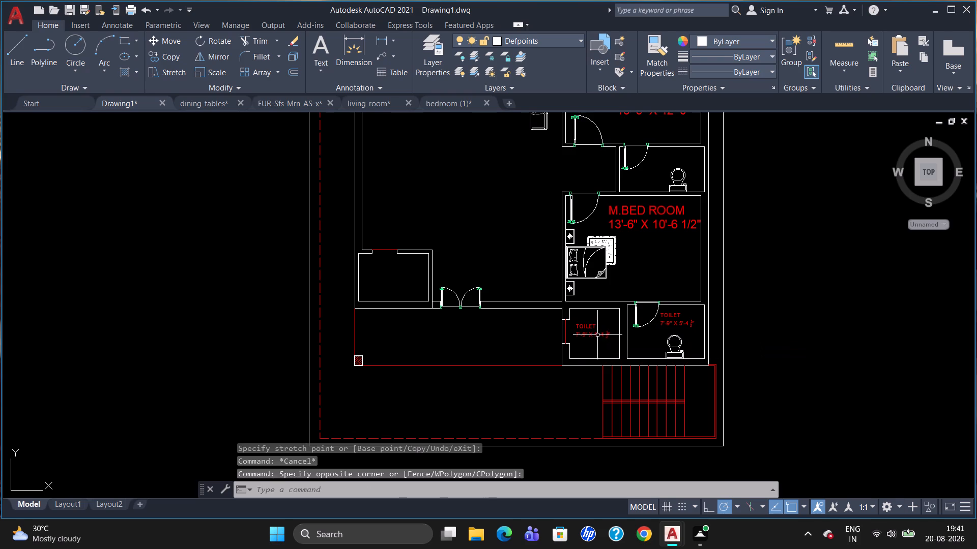
pyautogui.doubleClick(601, 337)
pyautogui.click(610, 335)
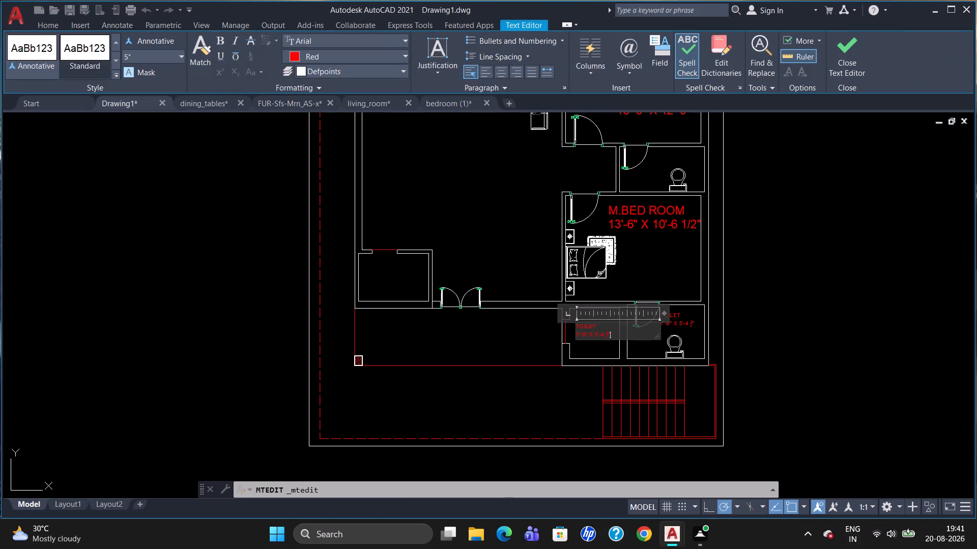
pyautogui.scroll(2, 607, 337)
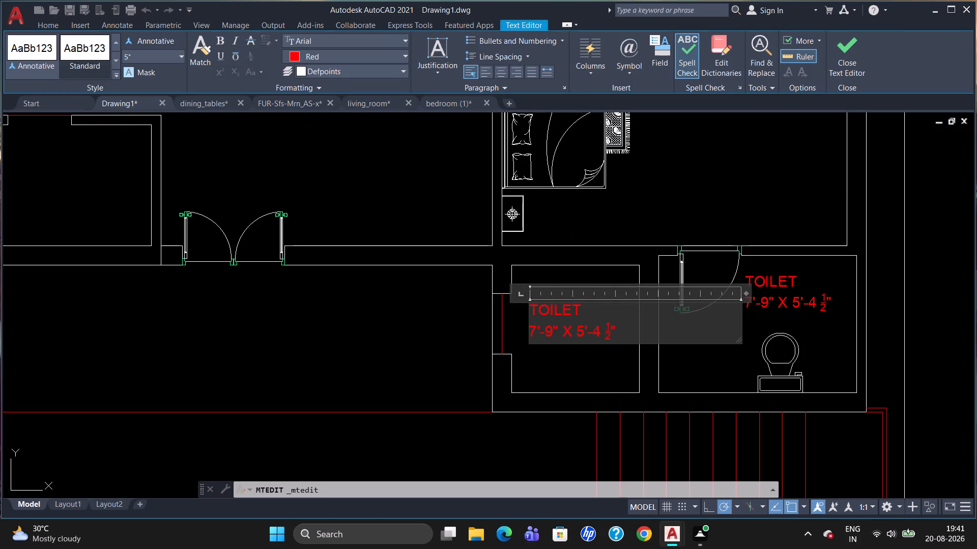
pyautogui.press('Left')
pyautogui.press('BackSpace')
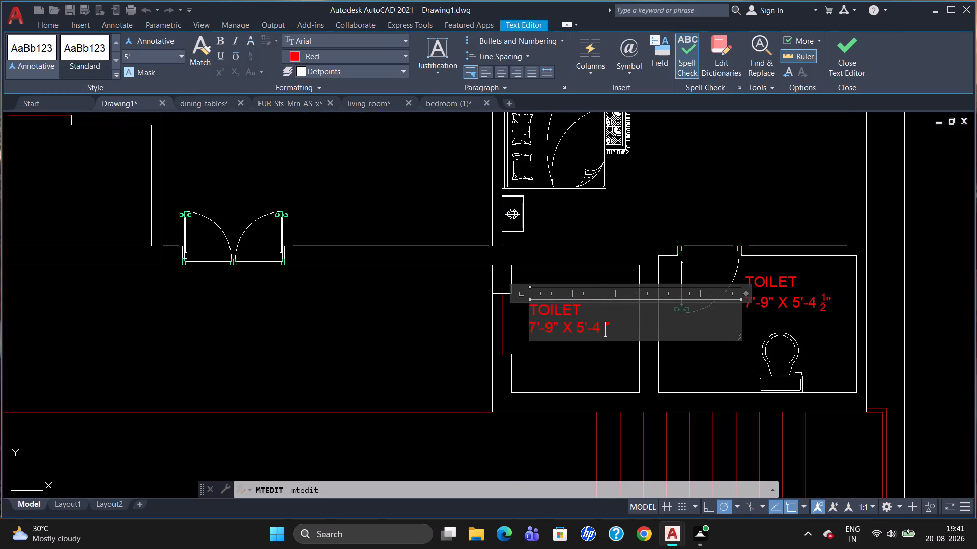
pyautogui.press('BackSpace')
pyautogui.press('BackSpace')
pyautogui.press('0')
pyautogui.press('Left')
pyautogui.press('Left')
pyautogui.press('Left')
pyautogui.press('Left')
pyautogui.press('Left')
pyautogui.press('Left')
pyautogui.press('Left')
pyautogui.press('Left')
pyautogui.press('BackSpace')
pyautogui.press('0')
pyautogui.press('Left')
pyautogui.press('Left')
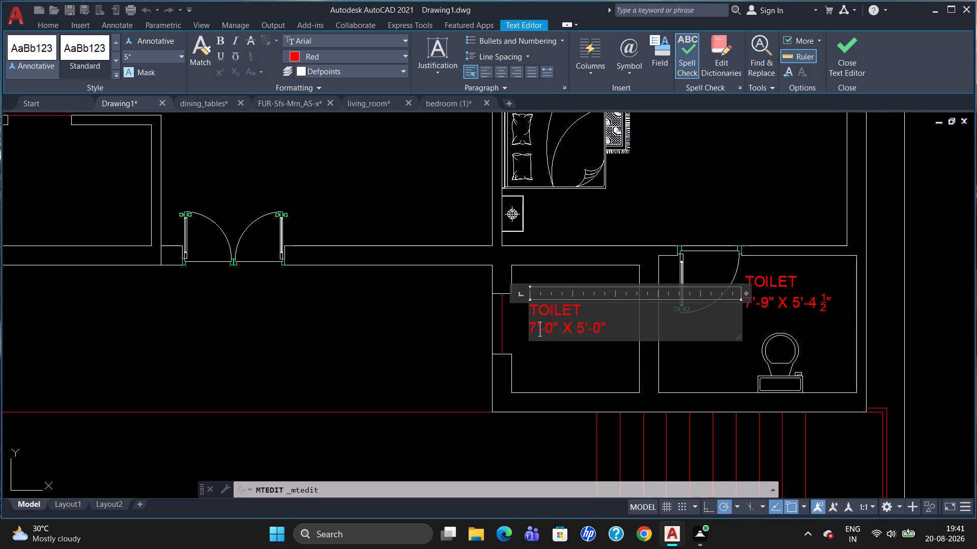
pyautogui.press('Left')
pyautogui.press('BackSpace')
pyautogui.press('5')
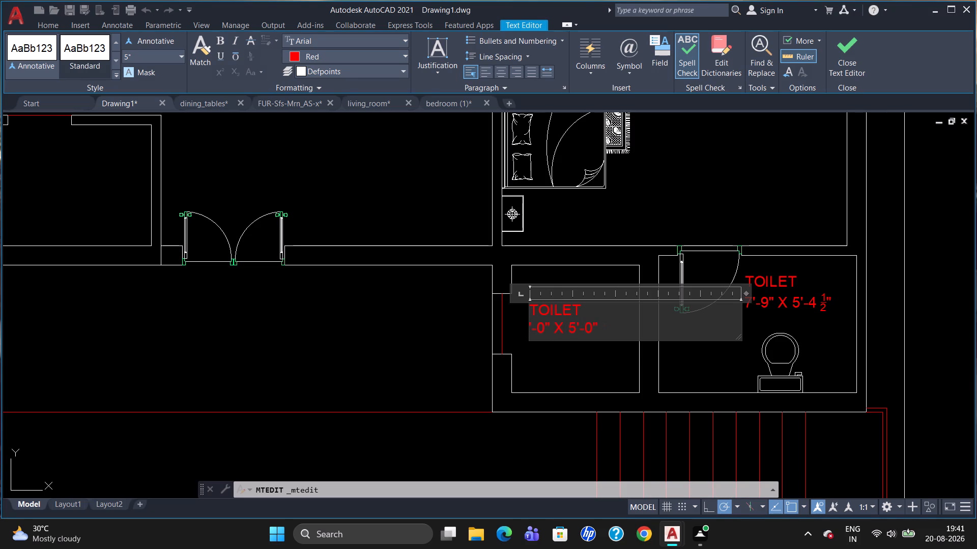
# Replace the name TOILET in the small room's label with LIFT.
pyautogui.click(590, 307)
pyautogui.press('BackSpace')
pyautogui.press('BackSpace')
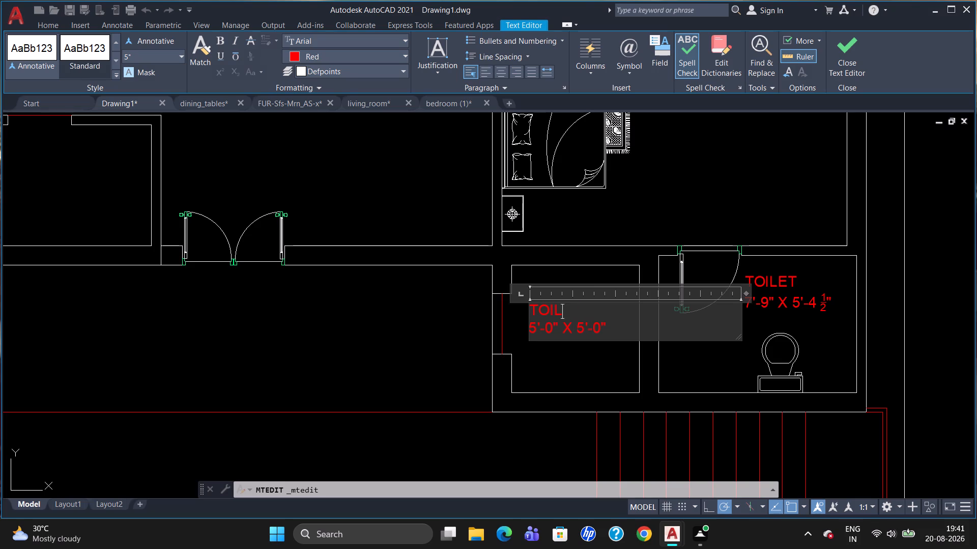
pyautogui.press('BackSpace')
pyautogui.press('BackSpace')
pyautogui.press('BackSpace')
pyautogui.press('BackSpace')
pyautogui.write('LIFT')
pyautogui.click(453, 363)
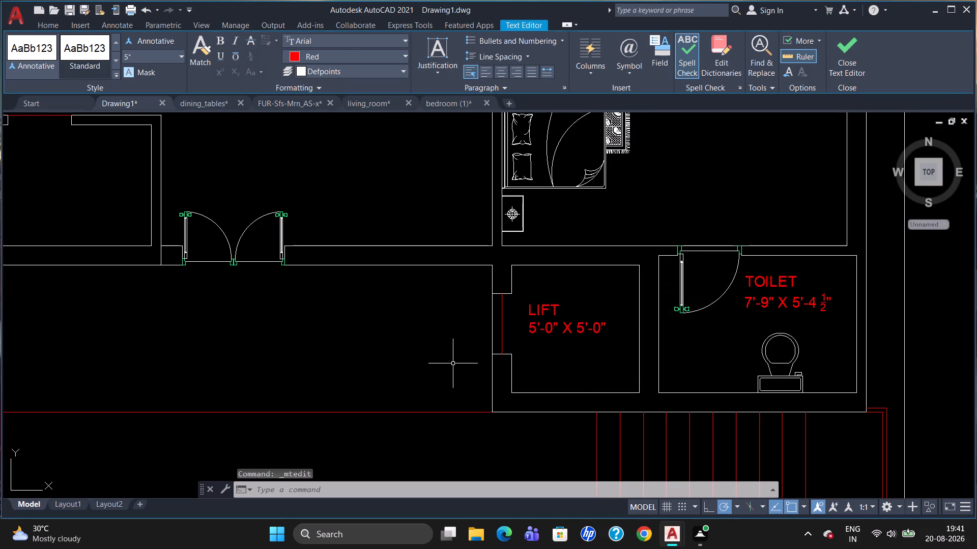
# Examine the whole floor plan for rooms still unlabelled or unfinished.
pyautogui.scroll(-1, 567, 332)
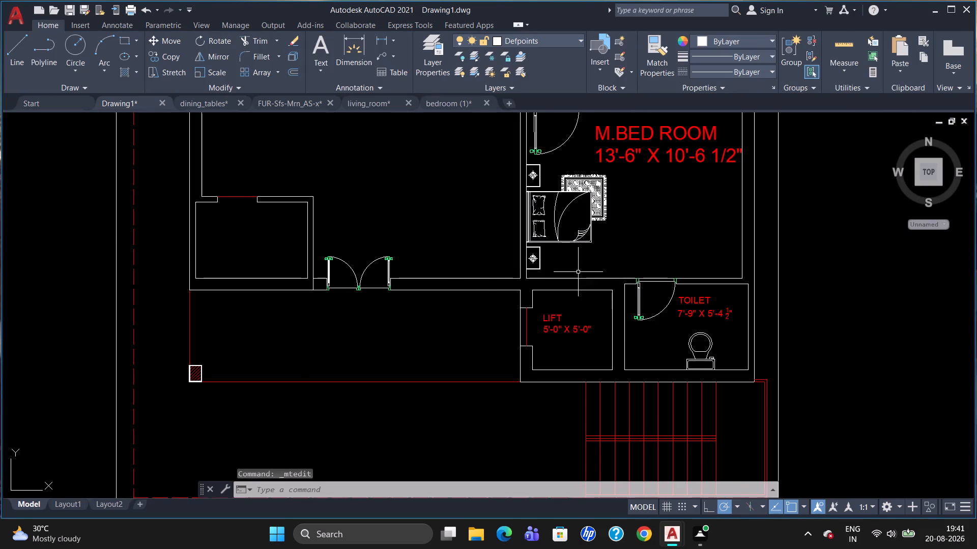
pyautogui.scroll(-1, 578, 274)
pyautogui.scroll(1, 544, 219)
pyautogui.scroll(-1, 564, 268)
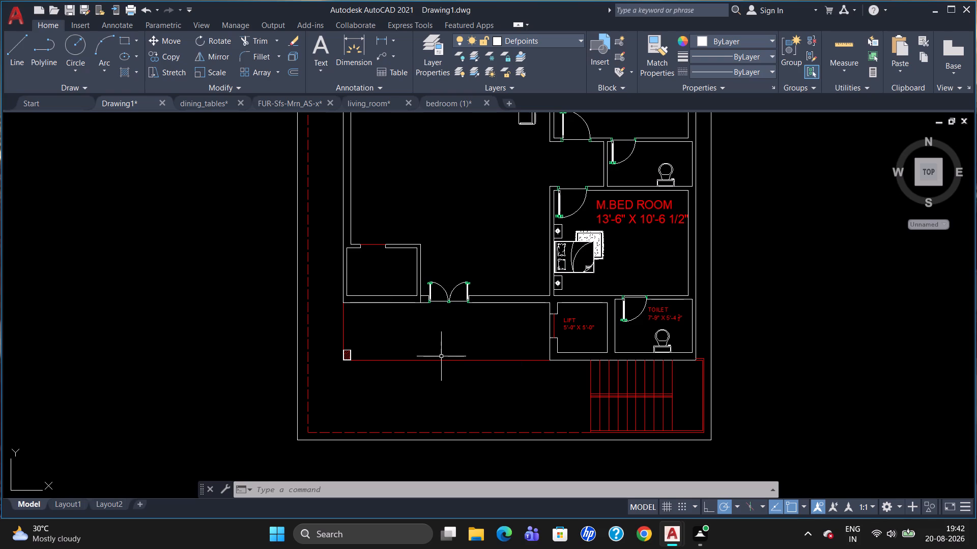
pyautogui.scroll(1, 451, 345)
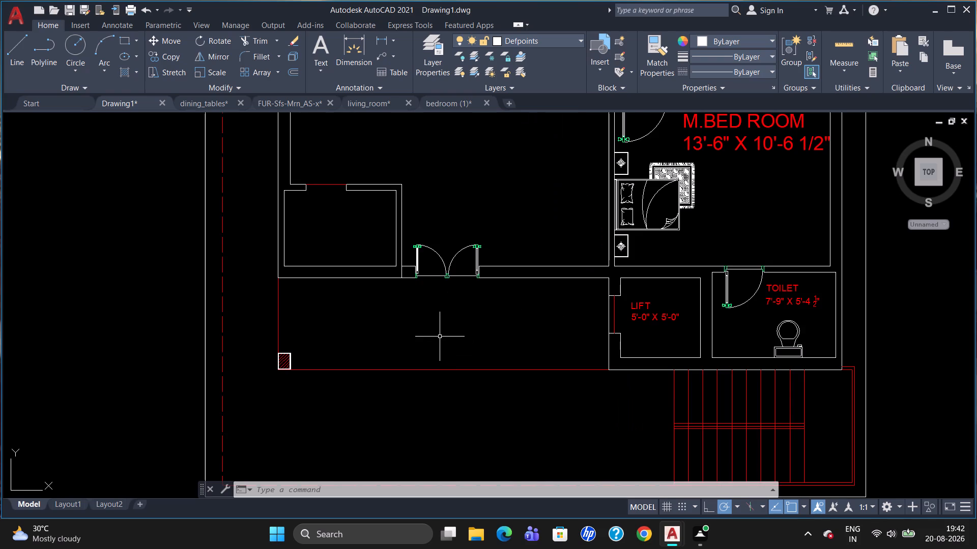
pyautogui.scroll(-3, 626, 280)
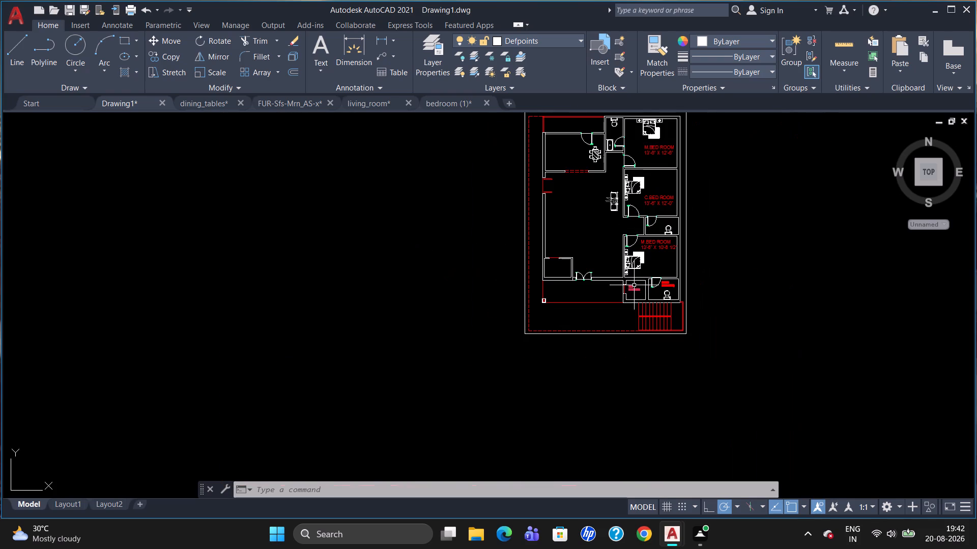
pyautogui.scroll(2, 649, 206)
pyautogui.scroll(1, 689, 323)
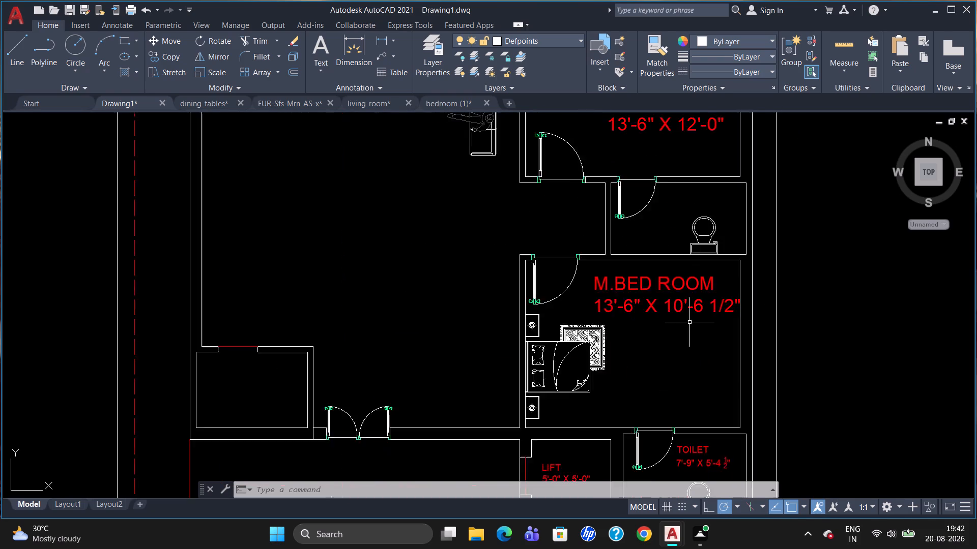
pyautogui.scroll(-3, 689, 322)
pyautogui.scroll(2, 699, 358)
pyautogui.scroll(2, 655, 374)
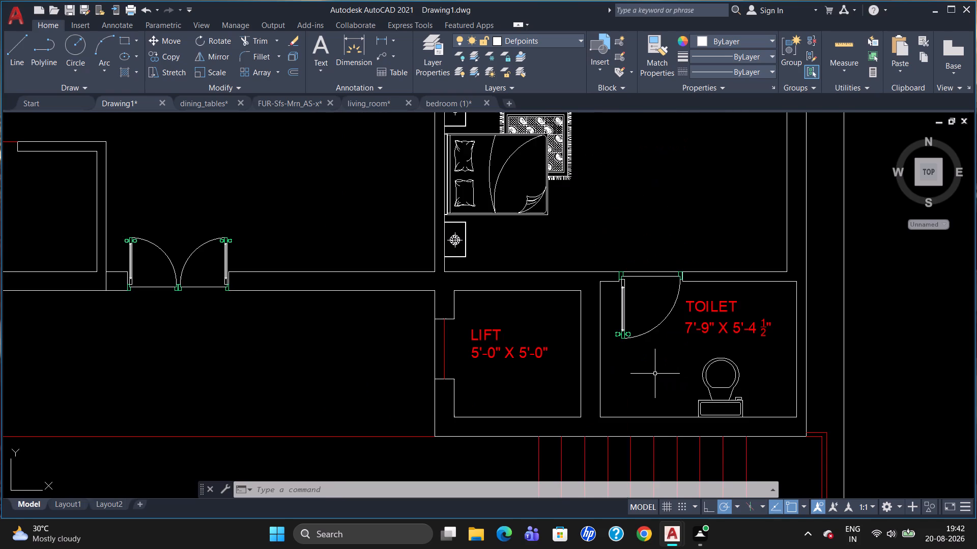
pyautogui.scroll(-2, 655, 374)
pyautogui.scroll(-1, 654, 251)
pyautogui.scroll(1, 539, 198)
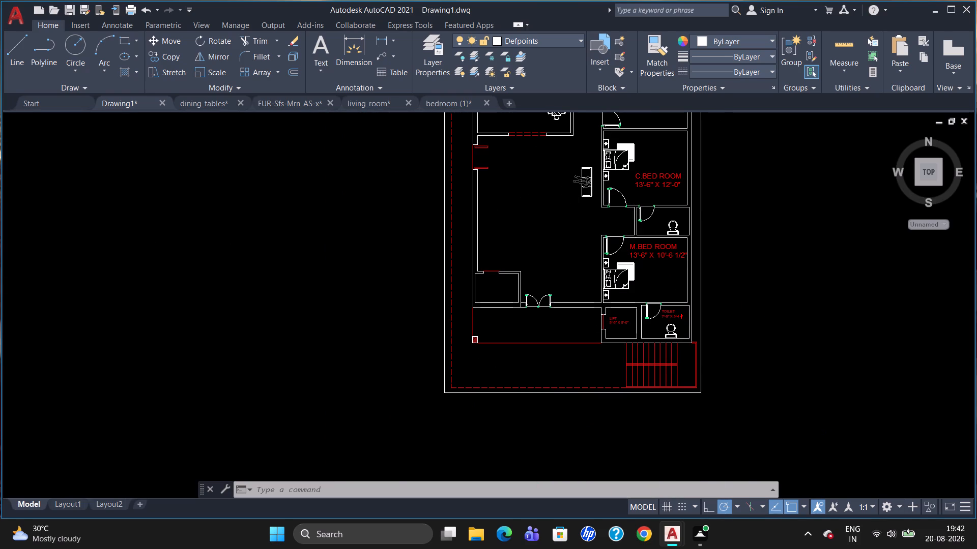
pyautogui.scroll(1, 539, 198)
pyautogui.scroll(-2, 581, 259)
pyautogui.scroll(-1, 524, 194)
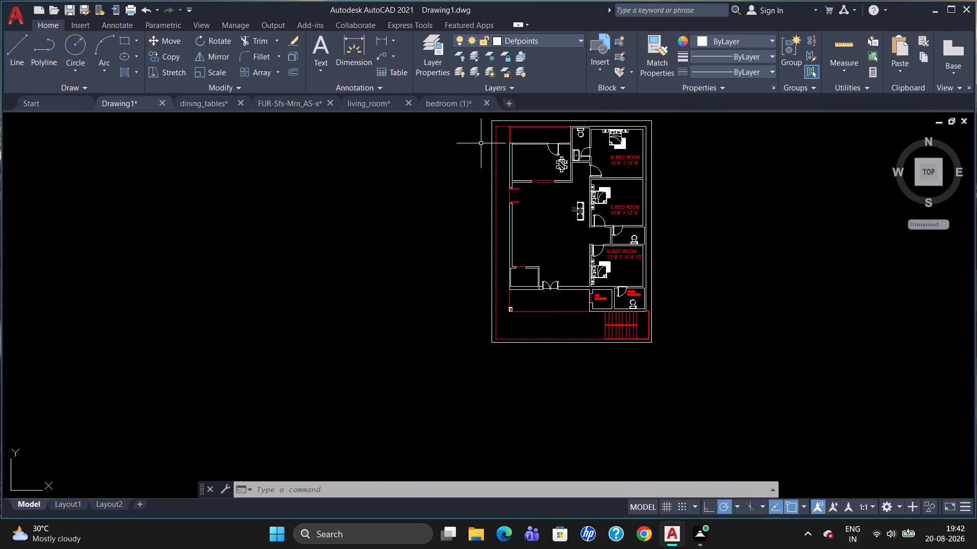
pyautogui.scroll(4, 480, 137)
pyautogui.scroll(-3, 553, 223)
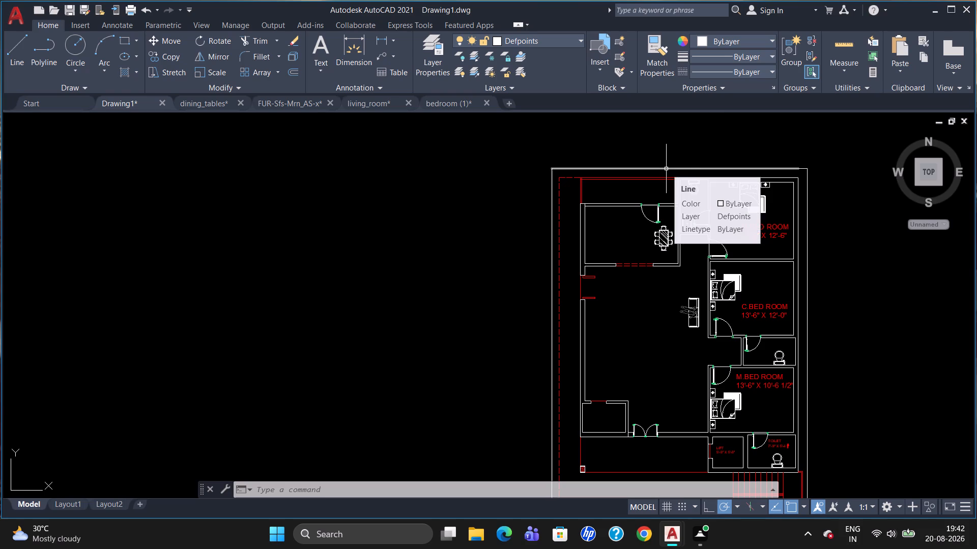
# On Layer1, draw a north-south line across the dining-table room near its west wall, between the inner wall faces.
pyautogui.scroll(3, 663, 183)
pyautogui.scroll(-1, 649, 197)
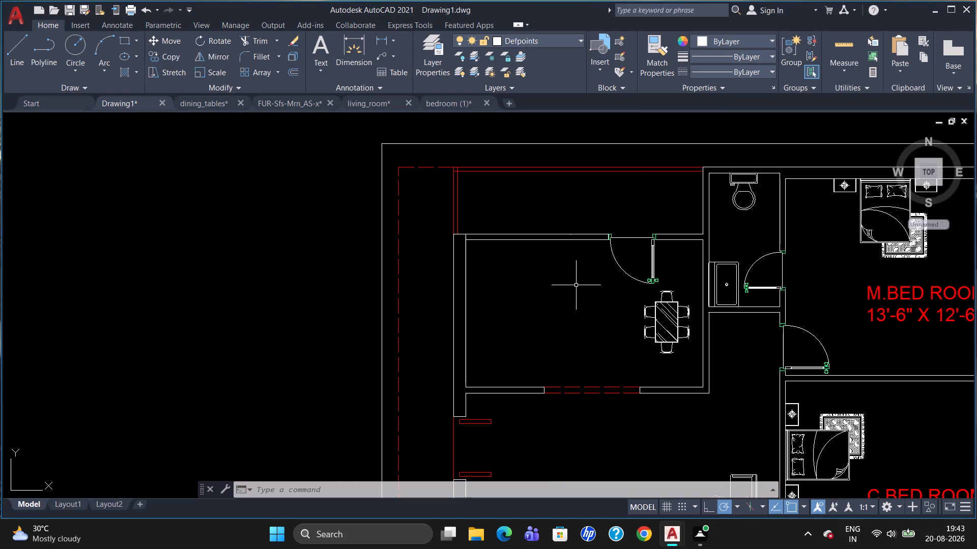
pyautogui.scroll(-1, 577, 308)
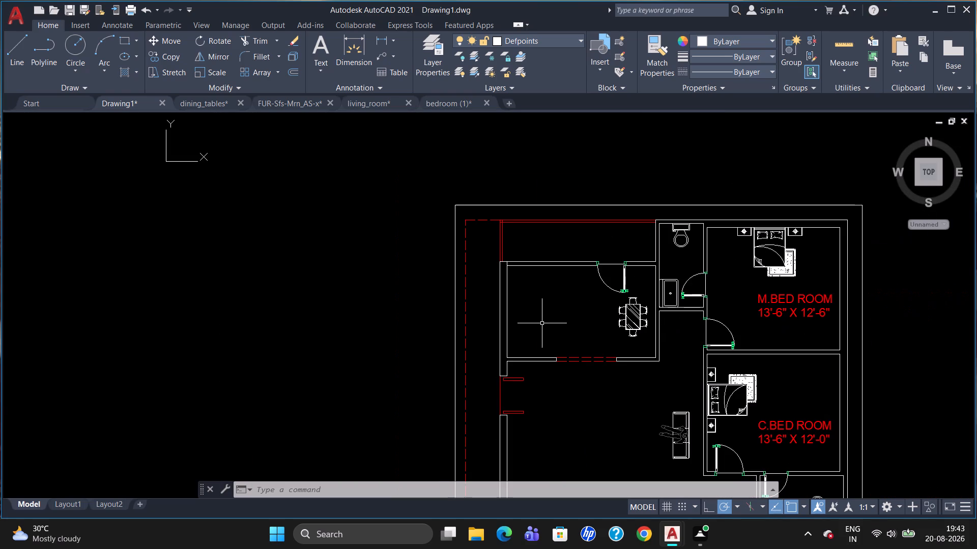
pyautogui.click(543, 36)
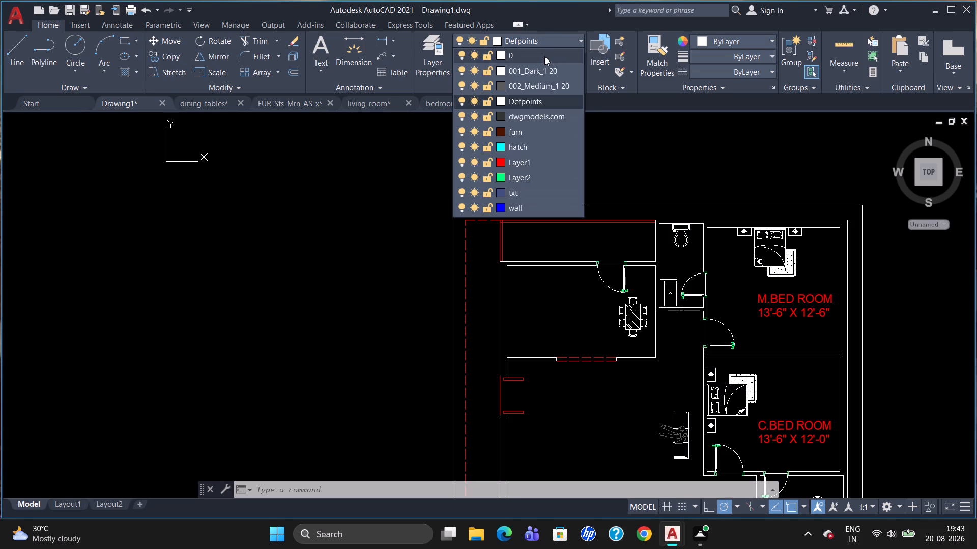
pyautogui.click(527, 160)
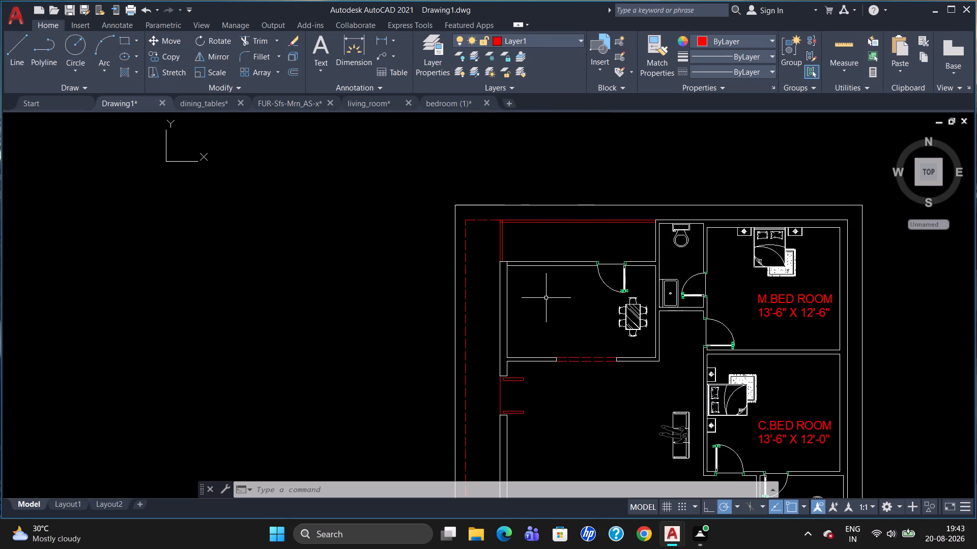
pyautogui.press('l')
pyautogui.press('Return')
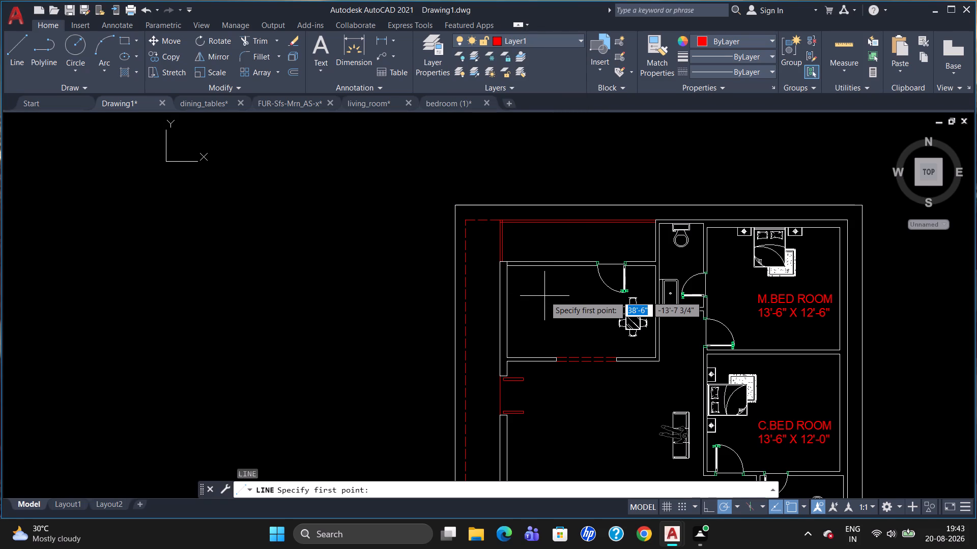
pyautogui.click(535, 269)
pyautogui.click(534, 359)
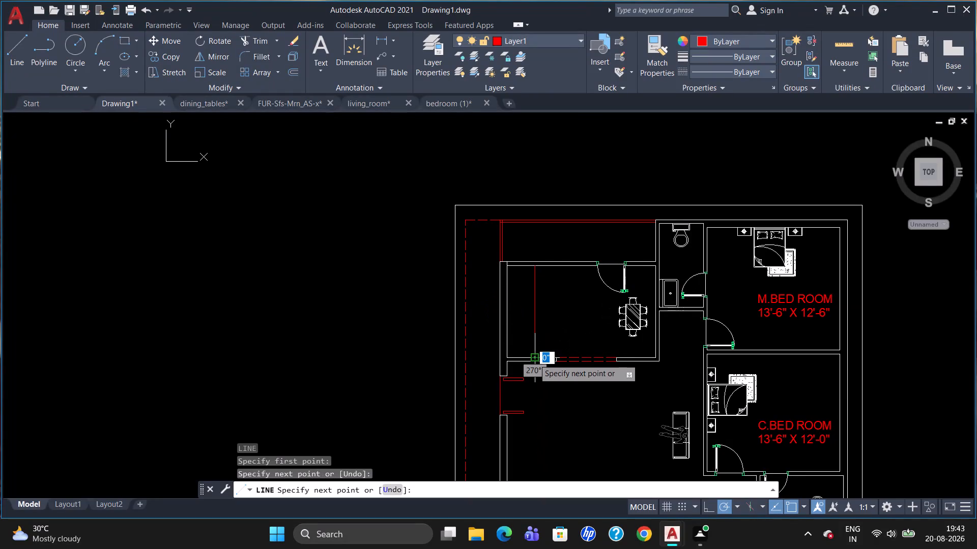
pyautogui.press('Escape')
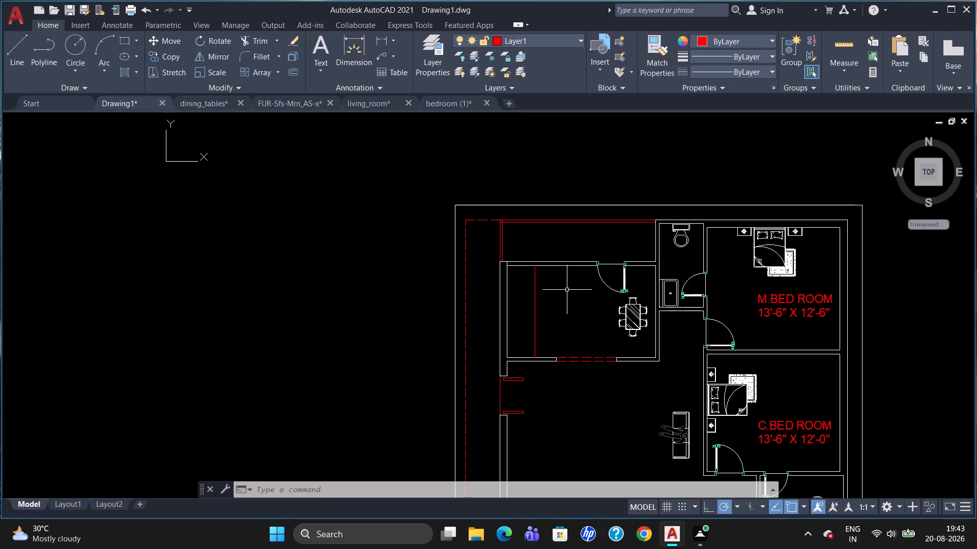
# Draw a counter rectangle about 1'-5" wide and 6'-8" long in the dining-table room, extending south from the north wall's inner face.
pyautogui.write('REC')
pyautogui.press('Return')
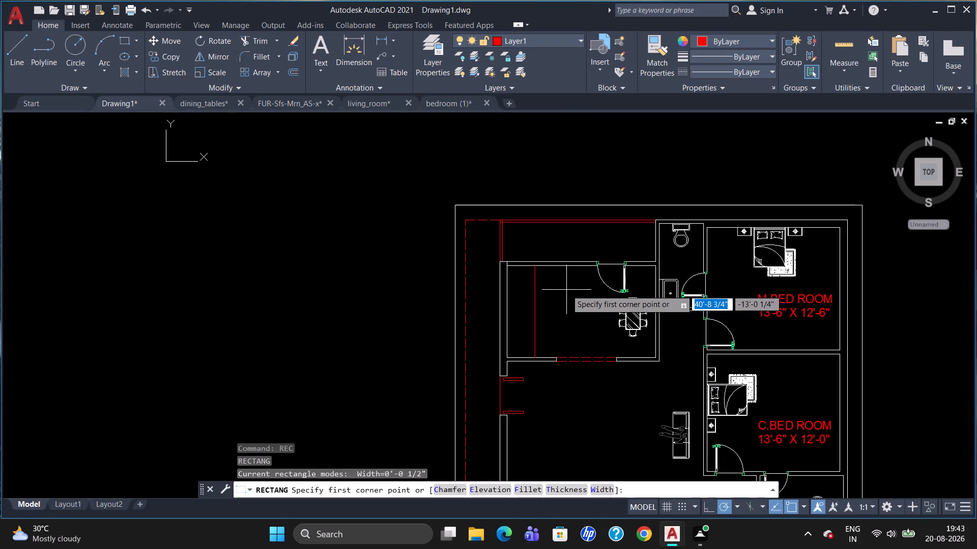
pyautogui.scroll(2, 564, 290)
pyautogui.click(552, 227)
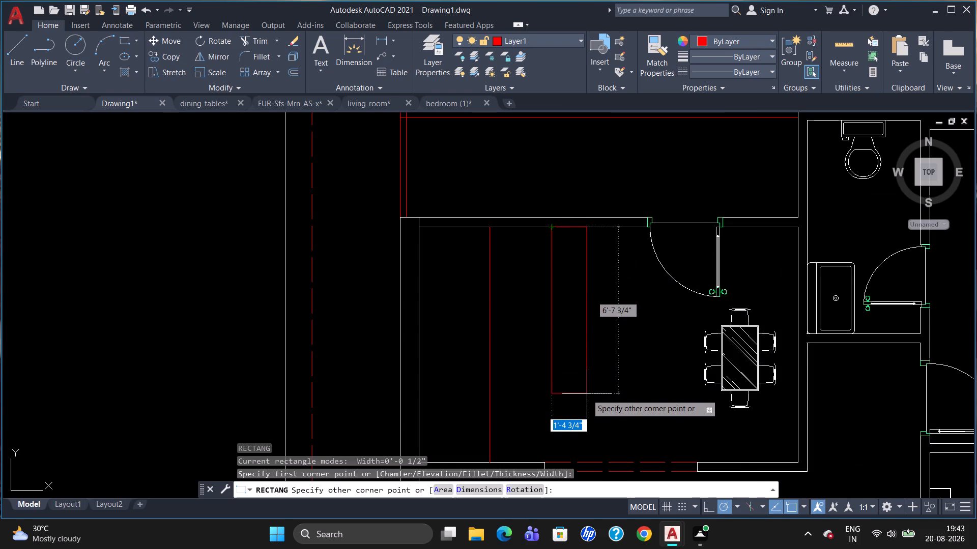
pyautogui.click(587, 394)
# Add multiline text with 5" height below the counter rectangle, with KITCHEN/DINING as its first line.
pyautogui.scroll(-2, 614, 387)
pyautogui.scroll(2, 623, 413)
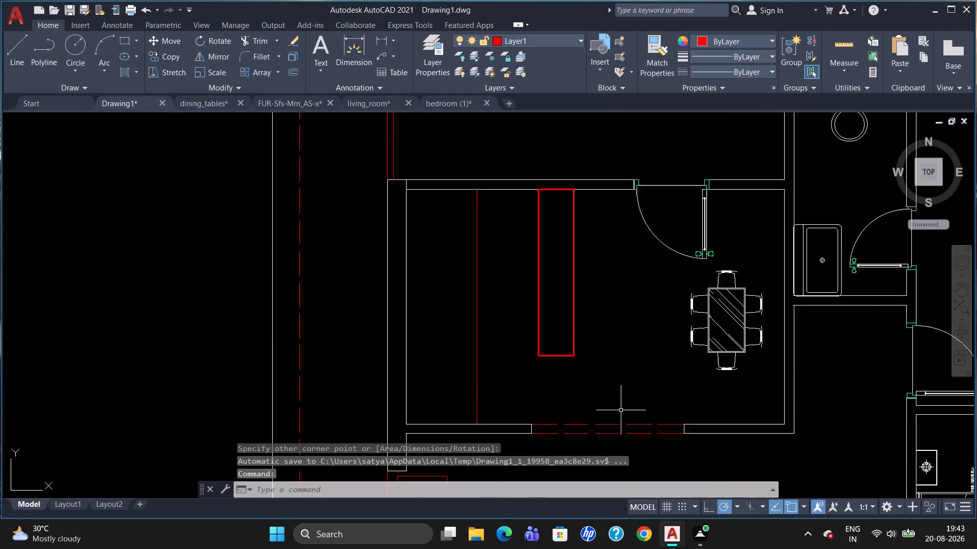
pyautogui.scroll(1, 620, 410)
pyautogui.scroll(-1, 611, 390)
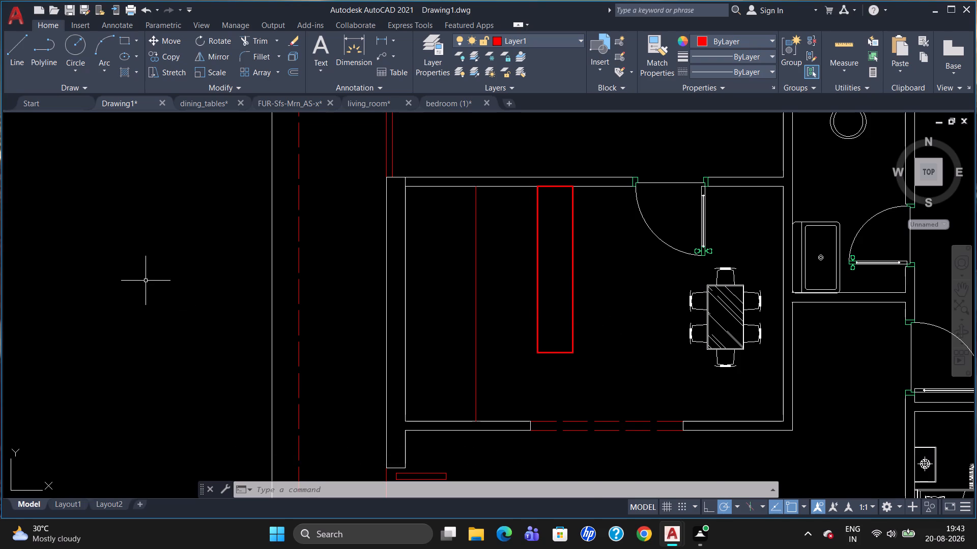
pyautogui.scroll(-1, 148, 282)
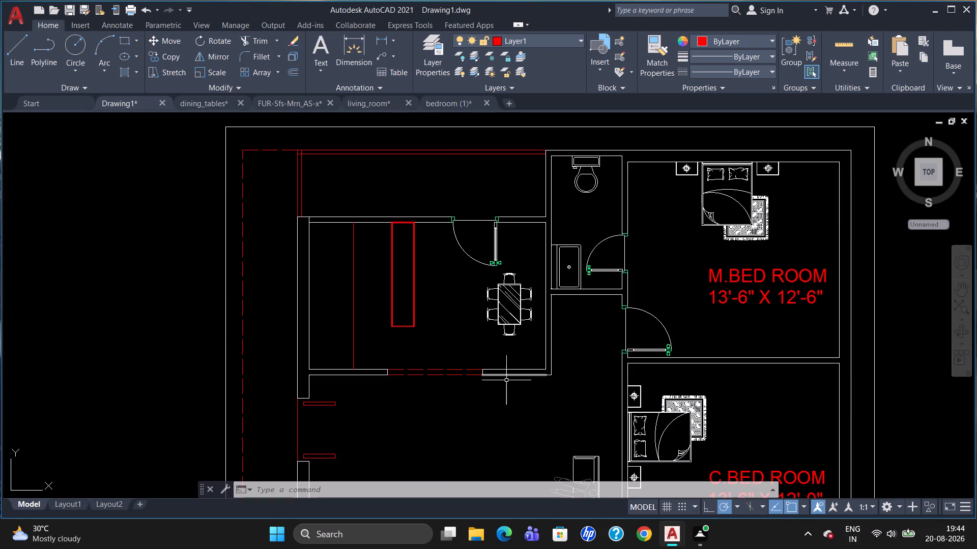
pyautogui.scroll(1, 382, 363)
pyautogui.scroll(-1, 384, 363)
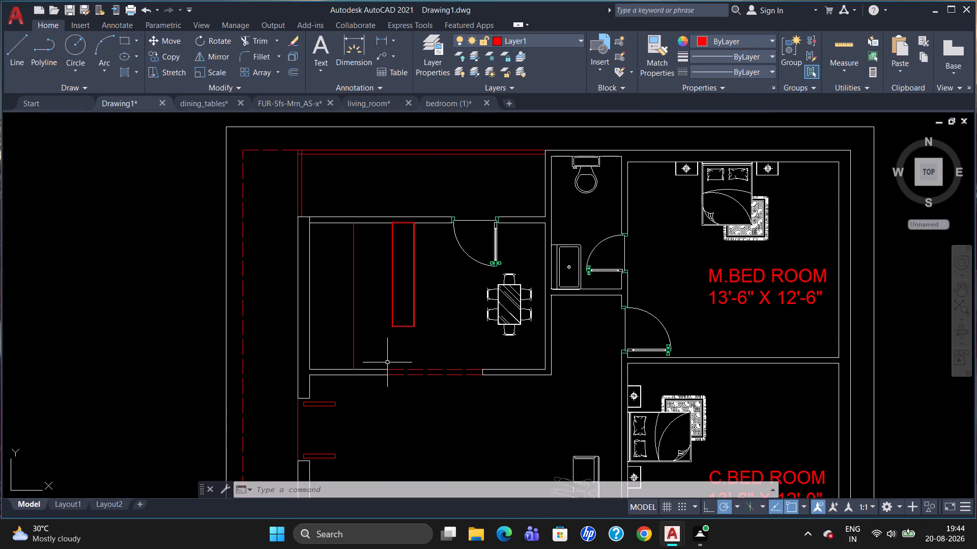
pyautogui.press('t')
pyautogui.press('Return')
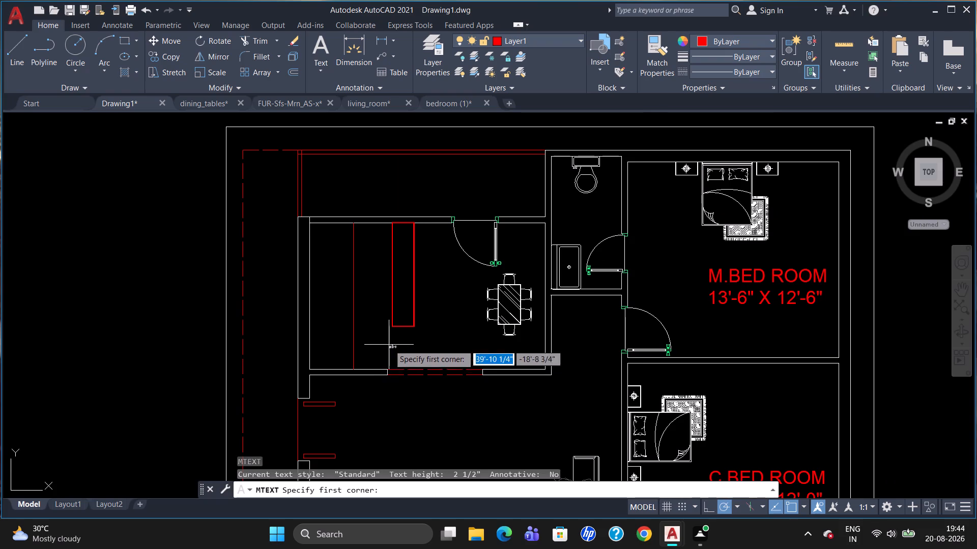
pyautogui.click(387, 341)
pyautogui.click(518, 360)
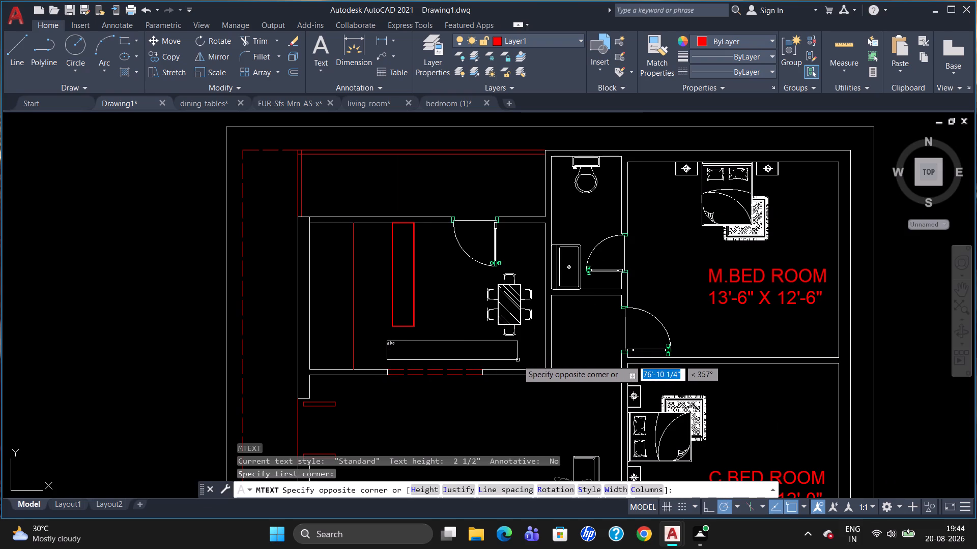
pyautogui.click(155, 61)
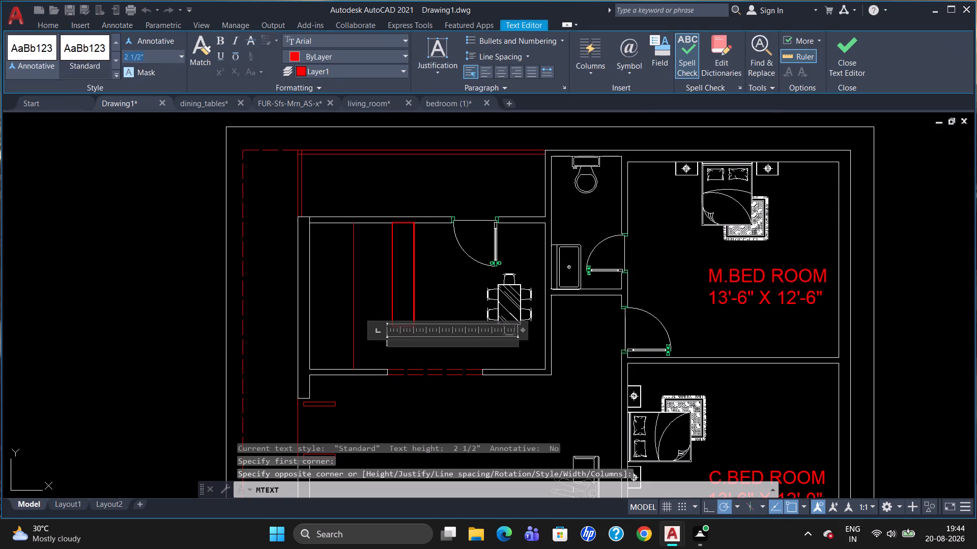
pyautogui.press('BackSpace')
pyautogui.press('5')
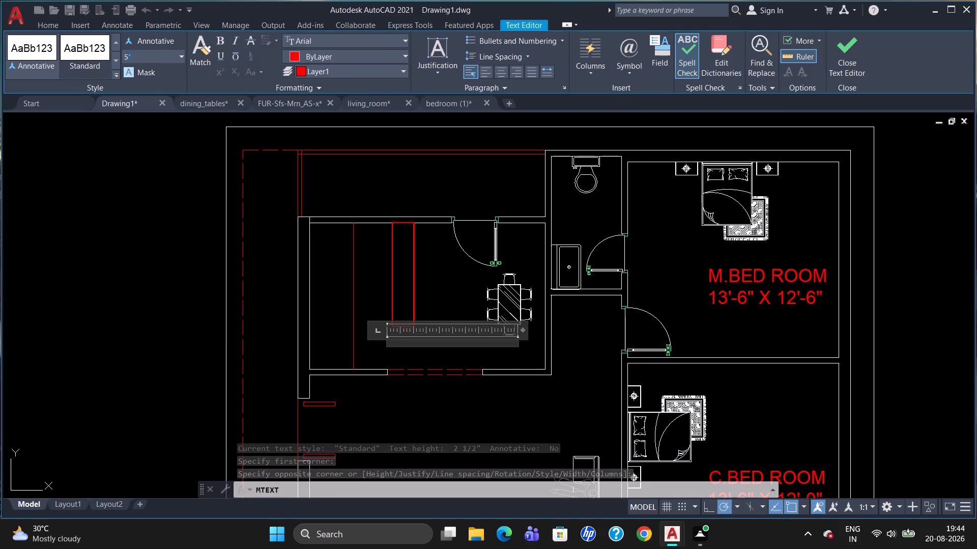
pyautogui.press('Return')
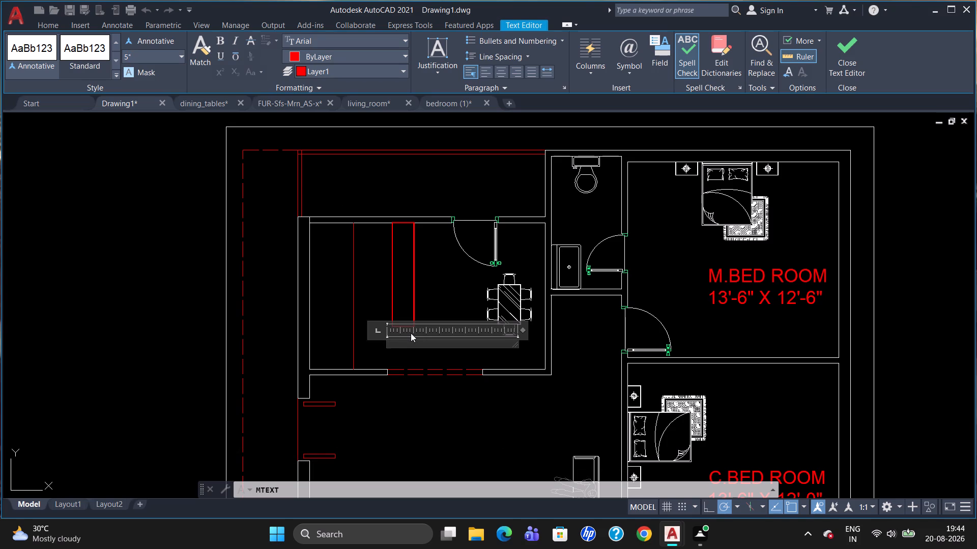
pyautogui.write('KITCHEN')
pyautogui.press('space')
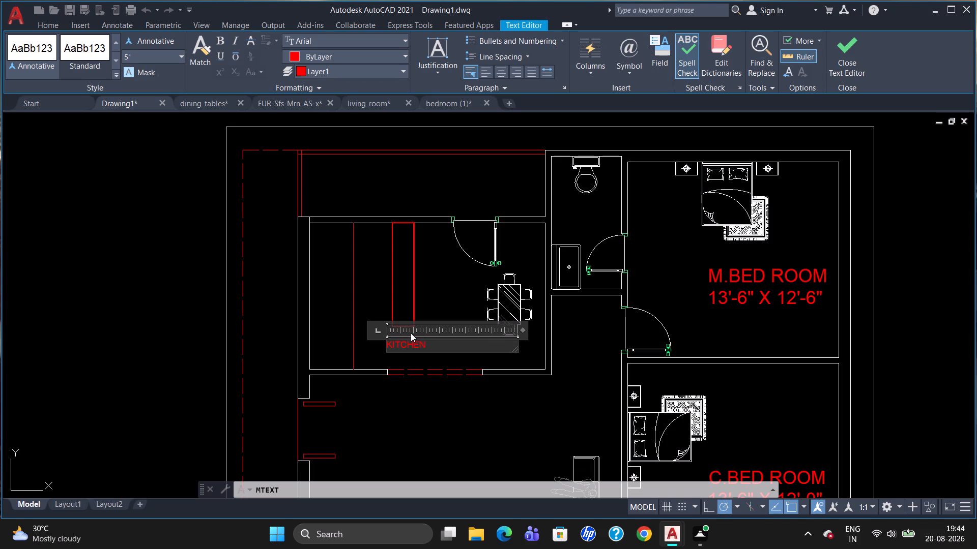
pyautogui.press('BackSpace')
pyautogui.write('/F')
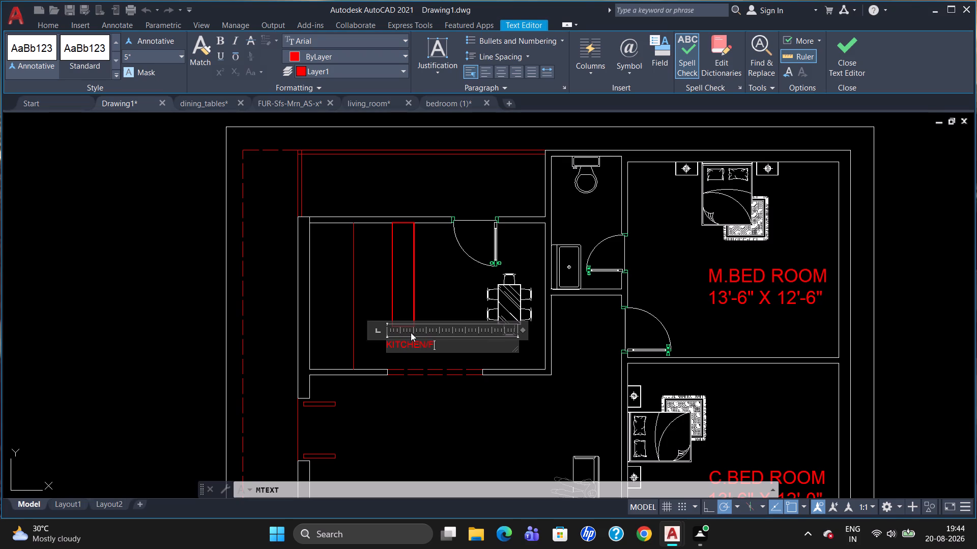
pyautogui.press('BackSpace')
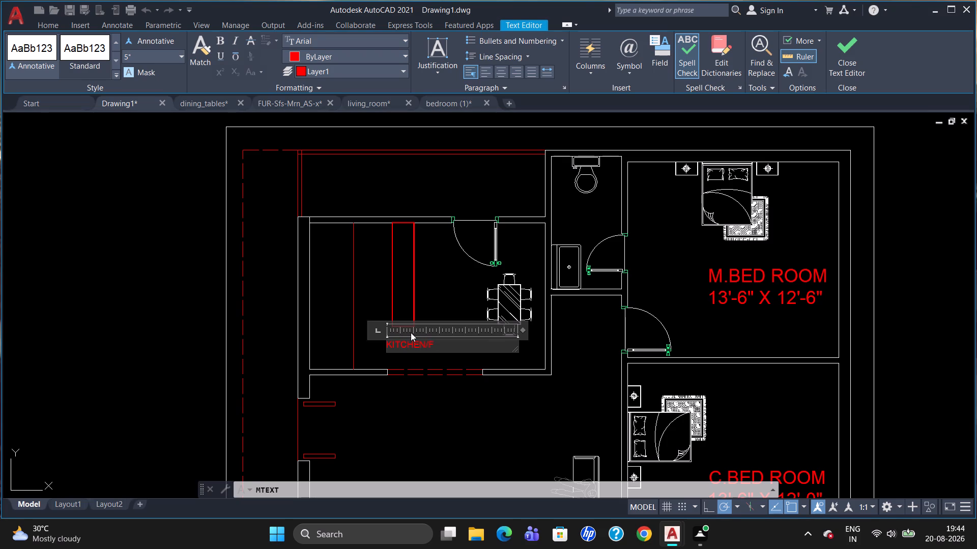
pyautogui.write('DIN')
pyautogui.write('ING')
pyautogui.press('Return')
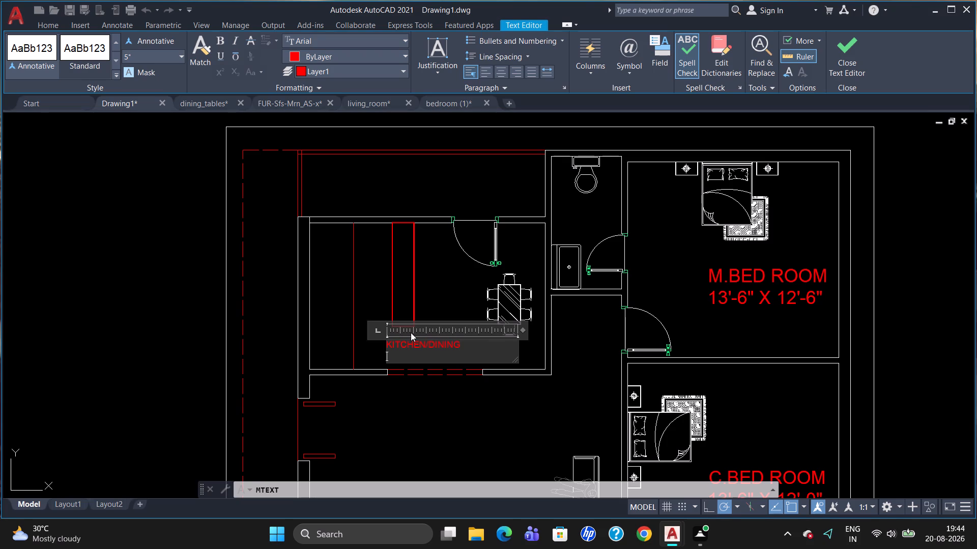
# Enter 15'-1" X 9'-4 1/2" as the second line of the KITCHEN/DINING label and finish the text.
pyautogui.write("15'-")
pyautogui.write('1" X')
pyautogui.press('space')
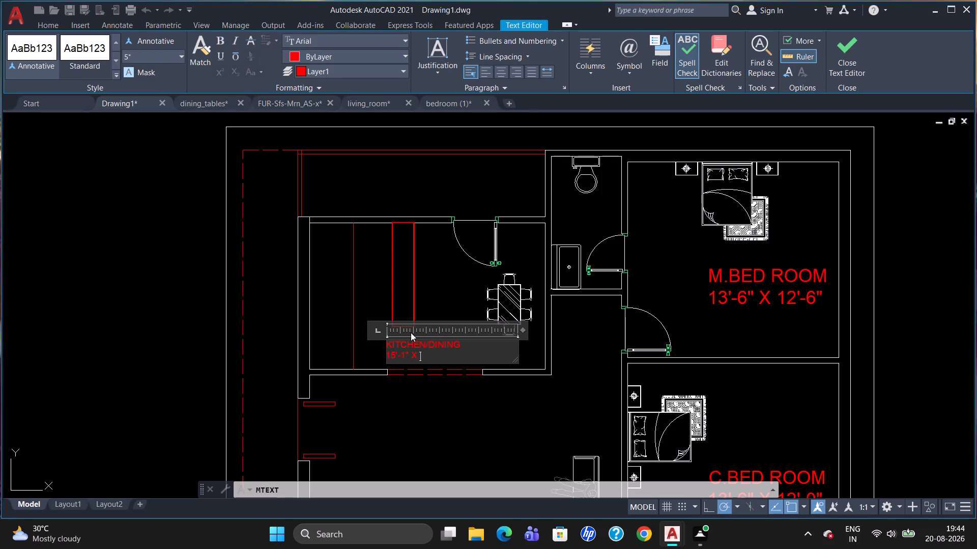
pyautogui.write("9'")
pyautogui.press('-')
pyautogui.write('4 1/2')
pyautogui.hotkey('shift', '"')
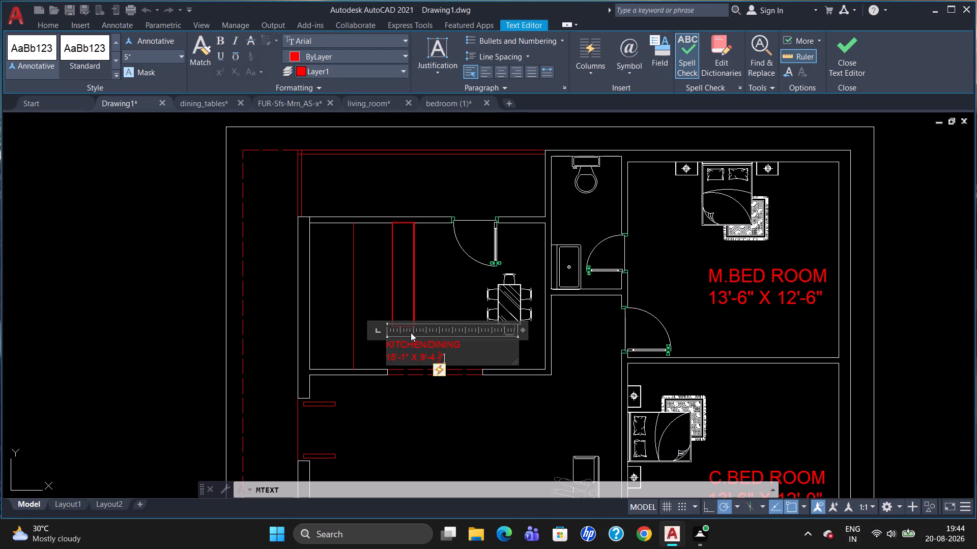
pyautogui.click(421, 387)
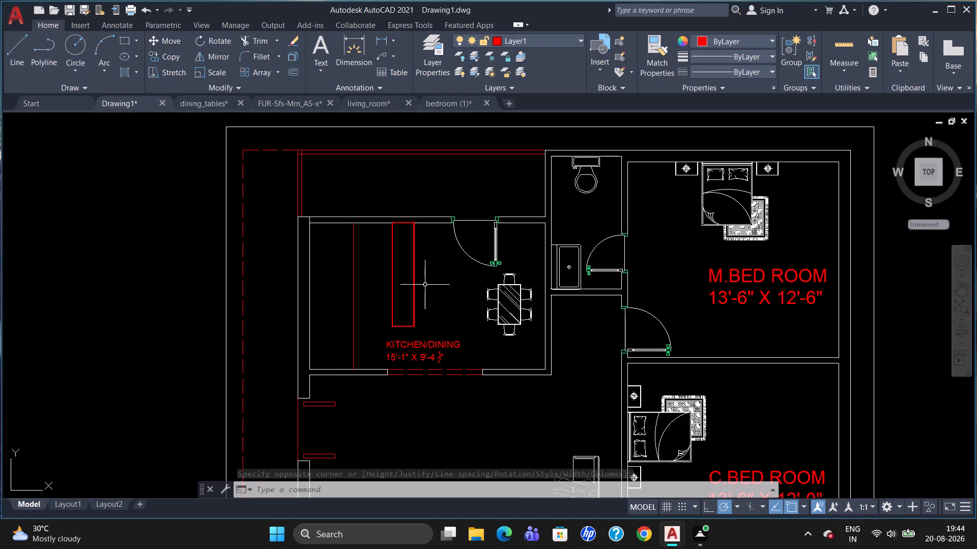
# Create a two-line multiline text reading BREAK FAST / COUNTER at 5" height in the empty space east of the house plan.
pyautogui.scroll(-1, 436, 273)
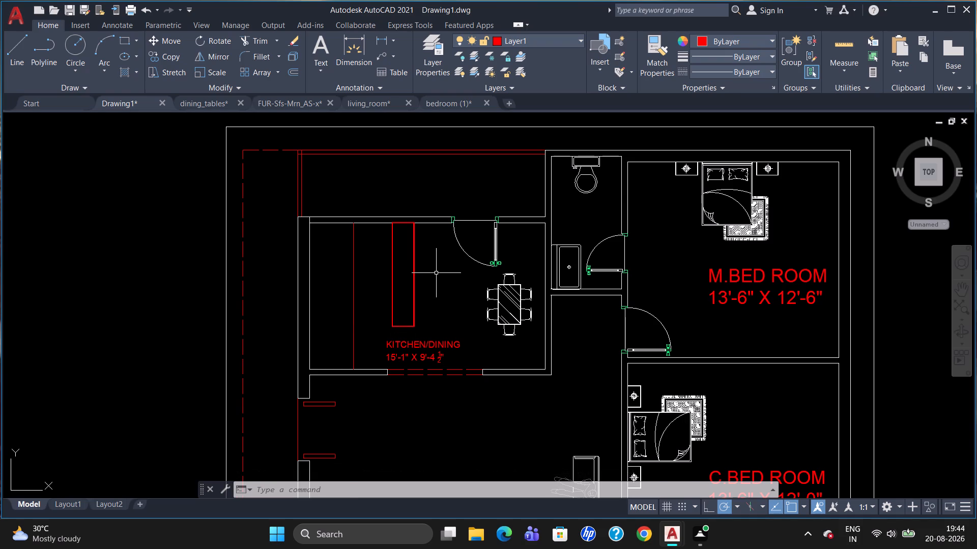
pyautogui.scroll(2, 445, 284)
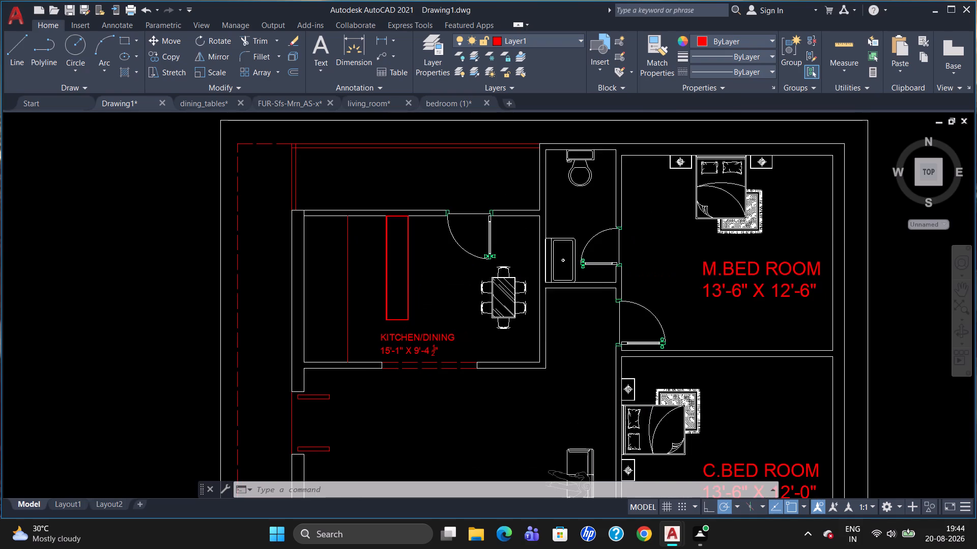
pyautogui.scroll(-2, 444, 285)
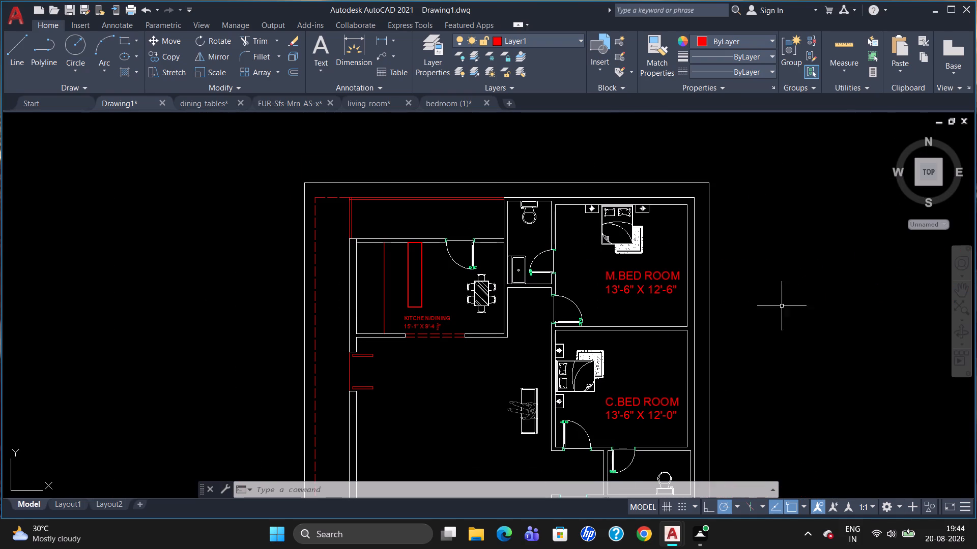
pyautogui.press('t')
pyautogui.press('Return')
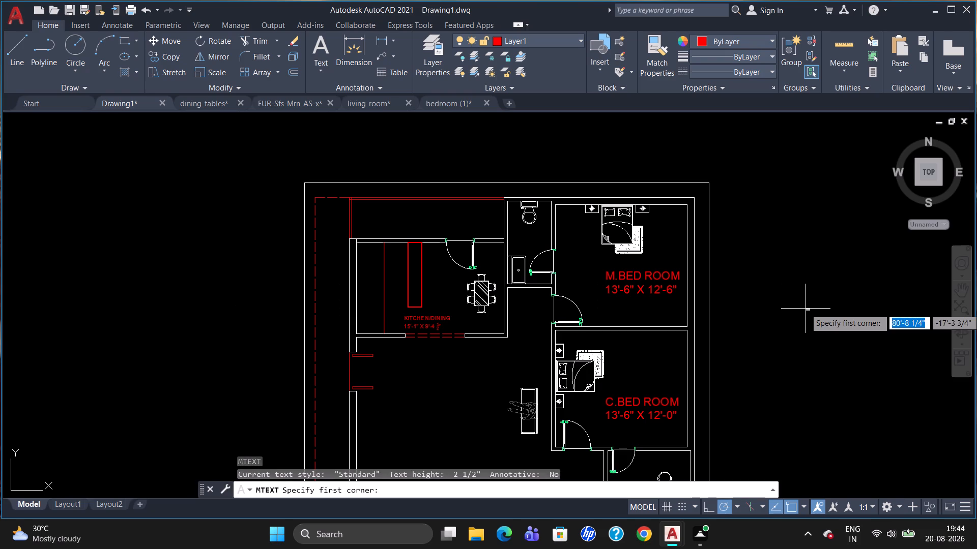
pyautogui.click(769, 304)
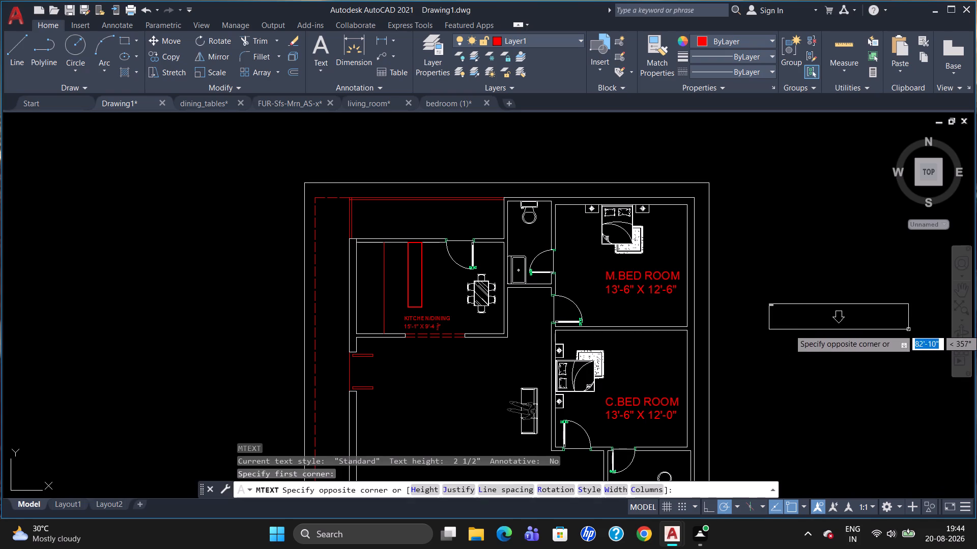
pyautogui.click(908, 329)
pyautogui.click(148, 53)
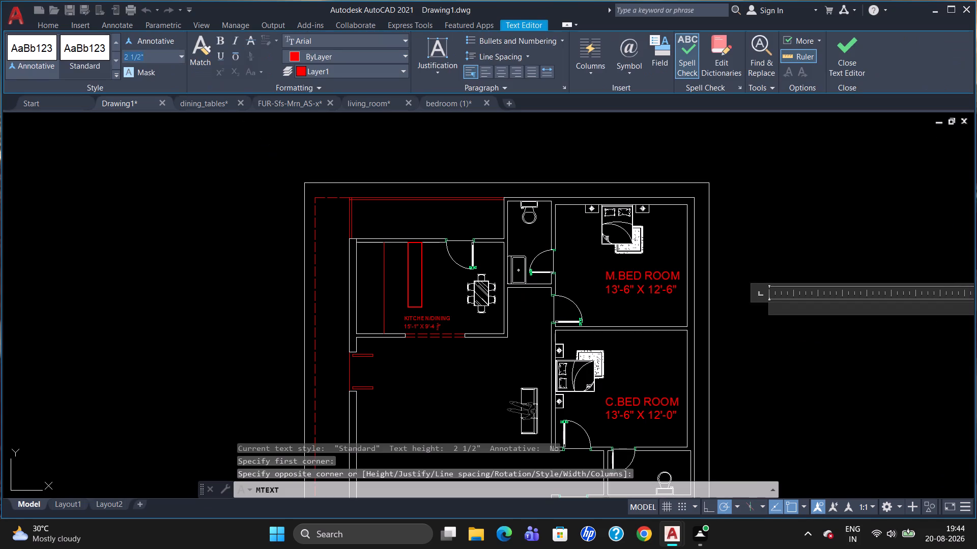
pyautogui.press('BackSpace')
pyautogui.press('5')
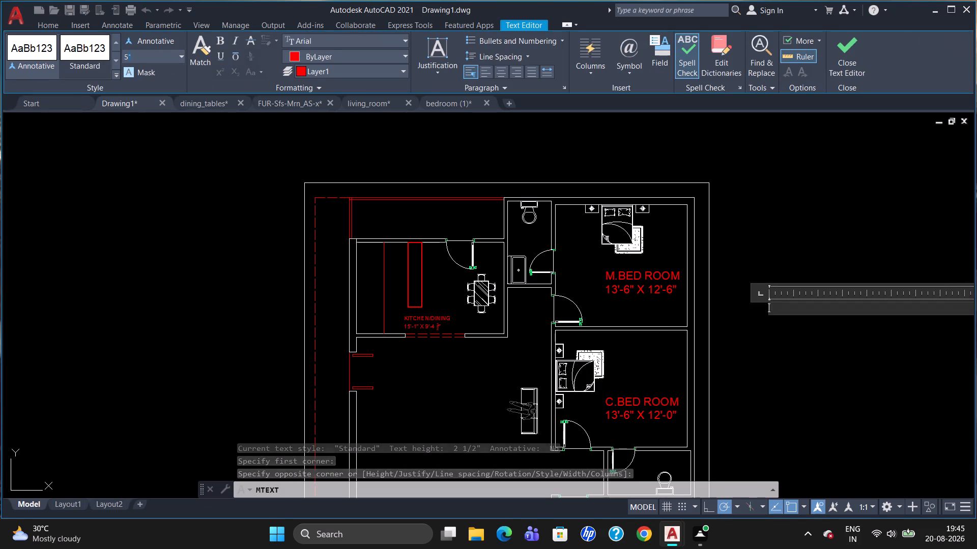
pyautogui.press('Return')
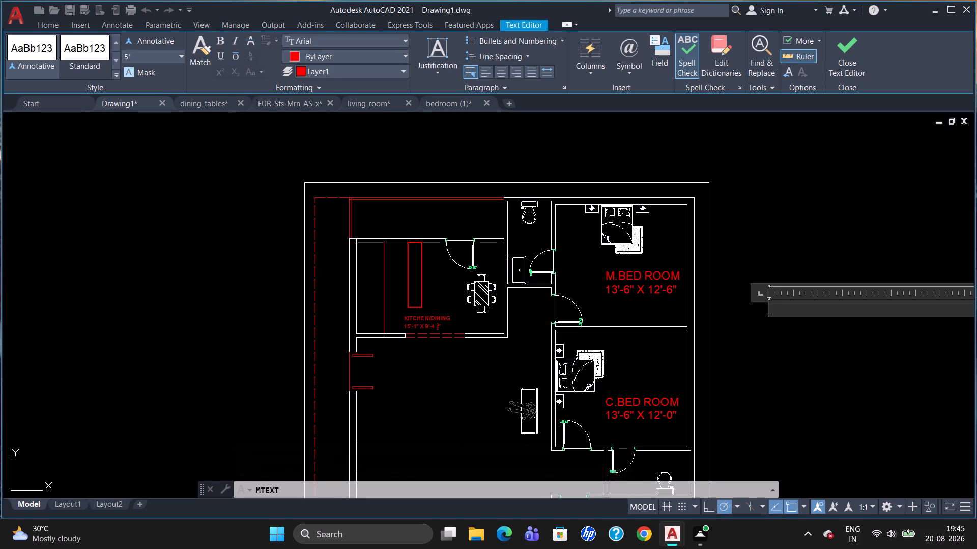
pyautogui.write('BRE')
pyautogui.write('AK')
pyautogui.press('space')
pyautogui.write('FAST')
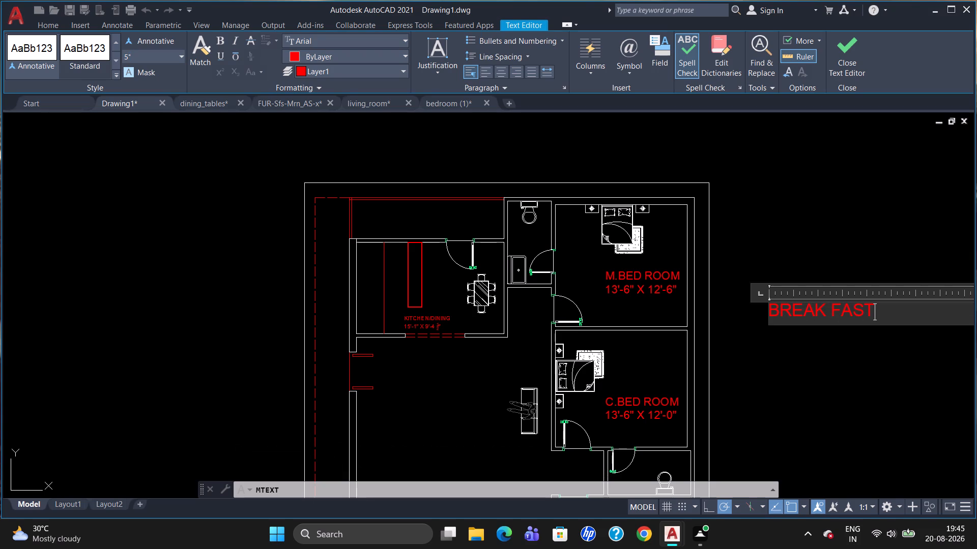
pyautogui.press('Return')
pyautogui.write('CUT')
pyautogui.press('BackSpace')
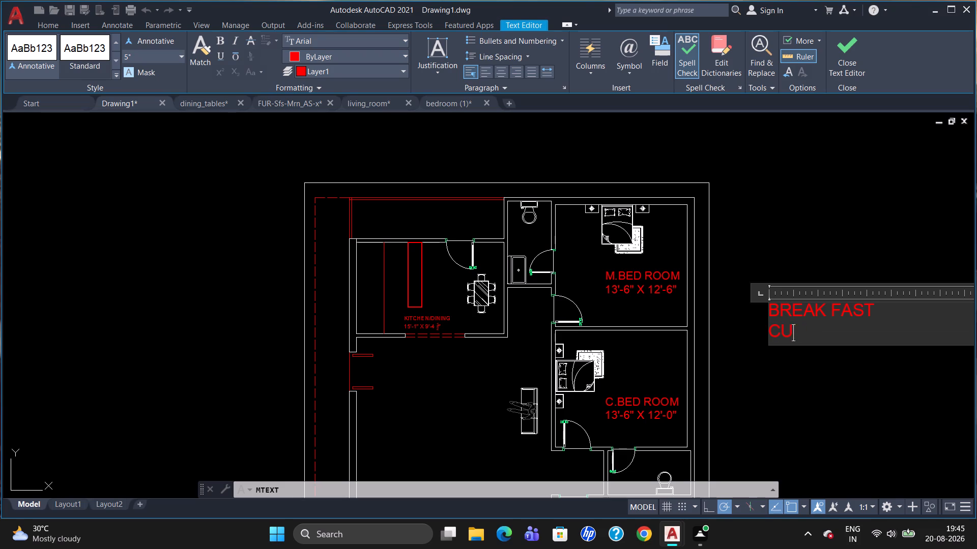
pyautogui.press('BackSpace')
pyautogui.write('OUNTER')
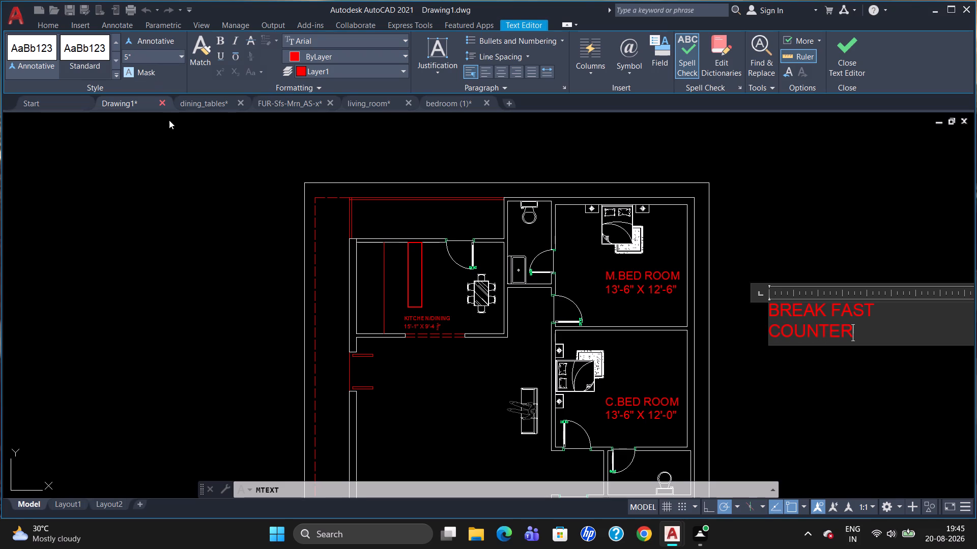
pyautogui.click(798, 396)
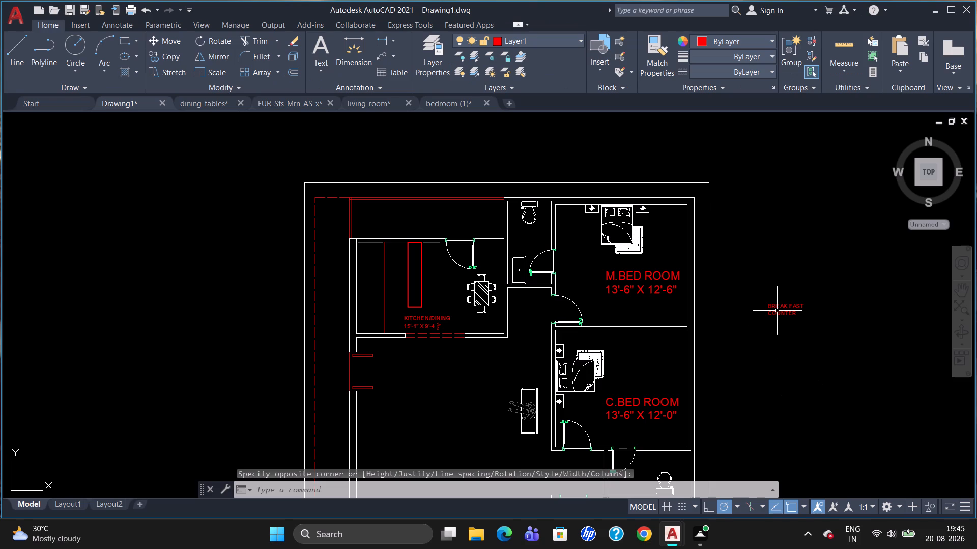
# Rotate the BREAK FAST / COUNTER text about its insertion point so it stands vertical, reading from south to north.
pyautogui.click(778, 310)
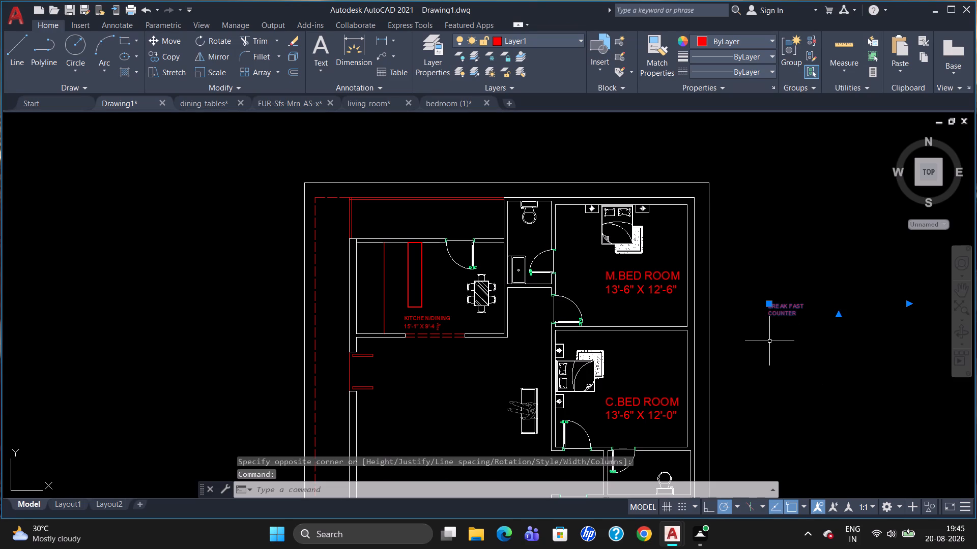
pyautogui.write('RO')
pyautogui.press('Return')
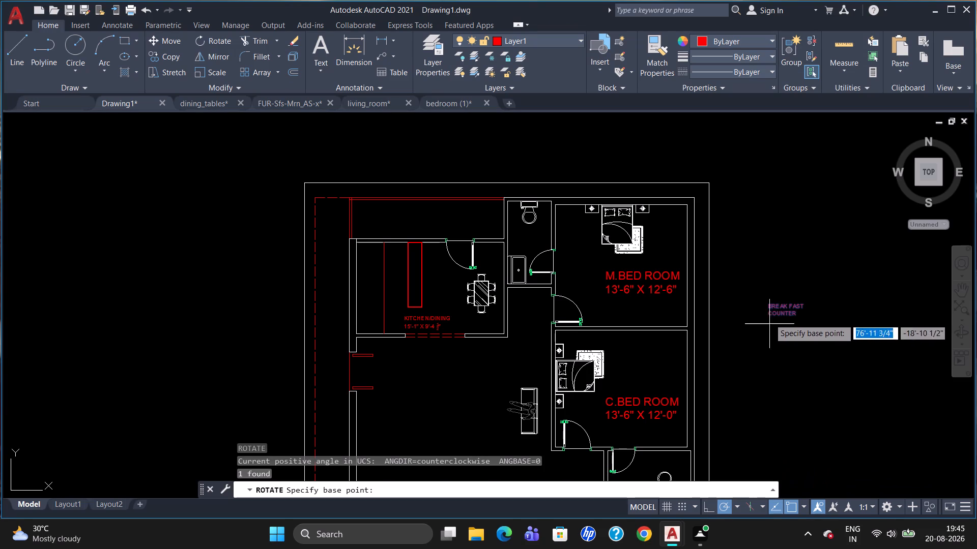
pyautogui.click(769, 304)
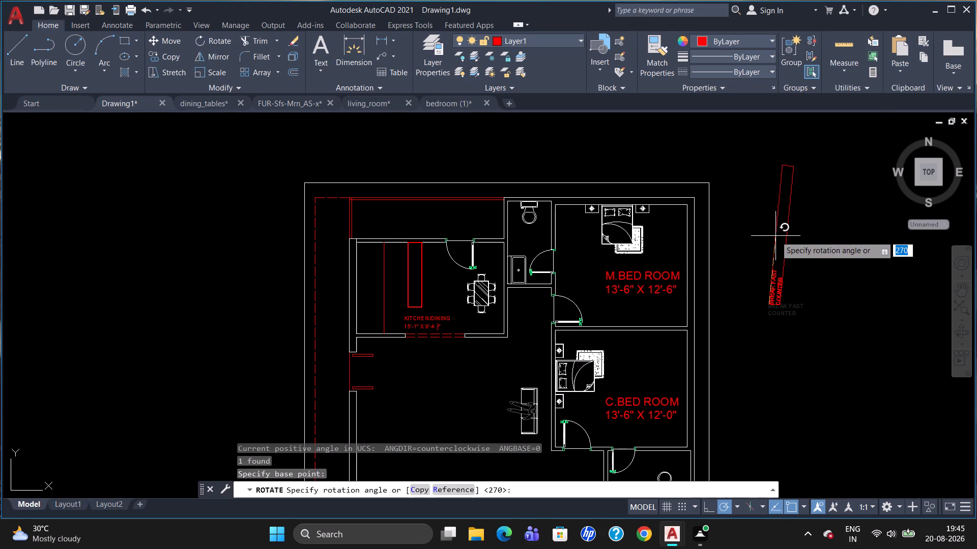
pyautogui.click(772, 236)
# Move the vertical BREAK FAST / COUNTER text into the counter rectangle in the KITCHEN/DINING room.
pyautogui.click(776, 283)
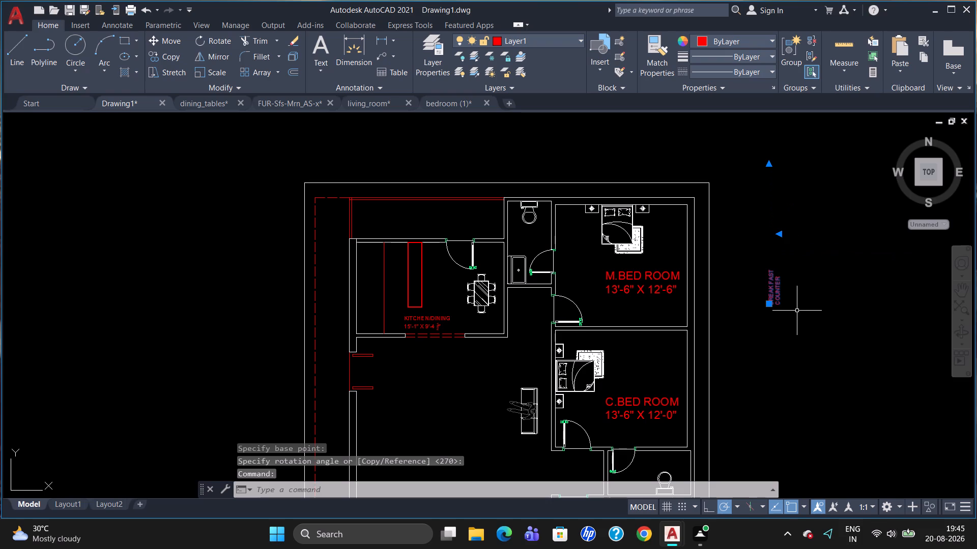
pyautogui.write('CO')
pyautogui.press('BackSpace')
pyautogui.press('BackSpace')
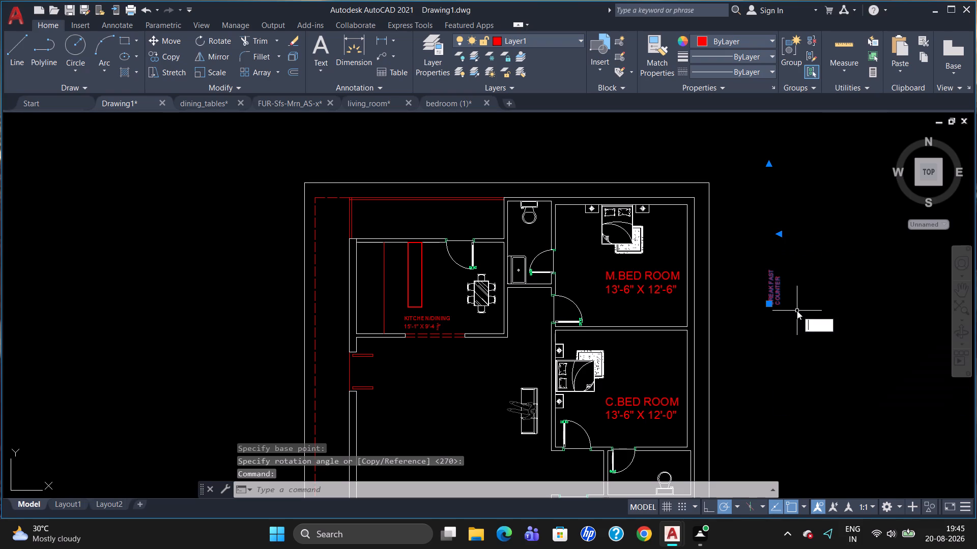
pyautogui.press('m')
pyautogui.press('Return')
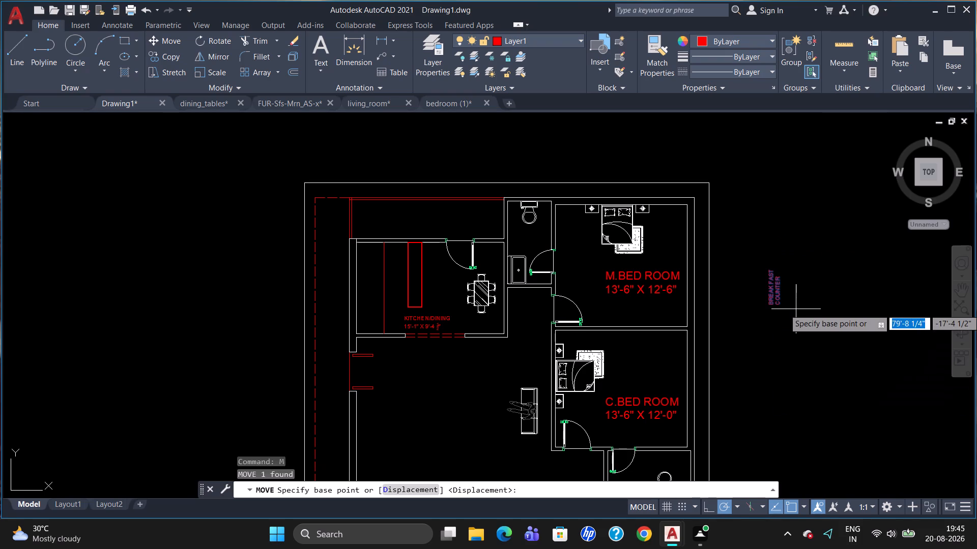
pyautogui.click(769, 300)
pyautogui.scroll(1, 409, 295)
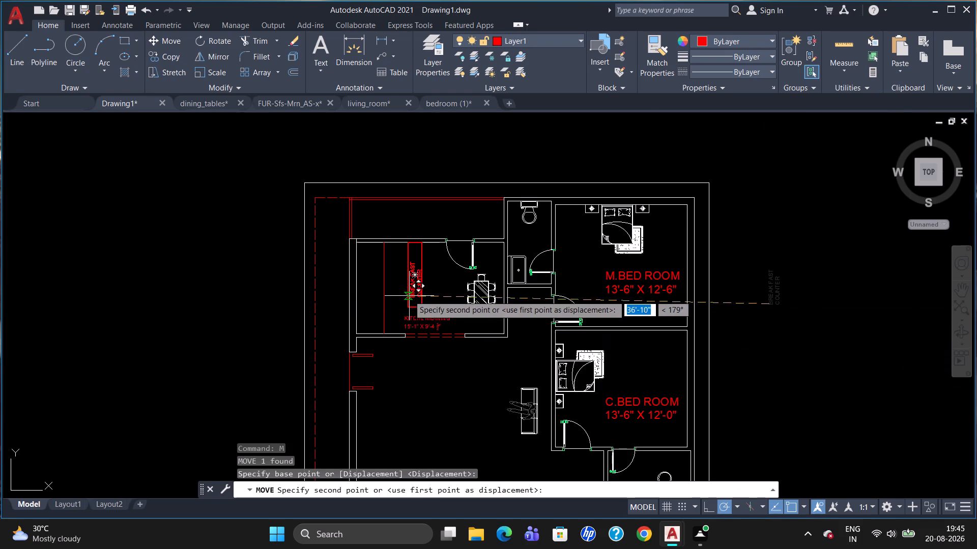
pyautogui.scroll(1, 409, 295)
pyautogui.click(411, 286)
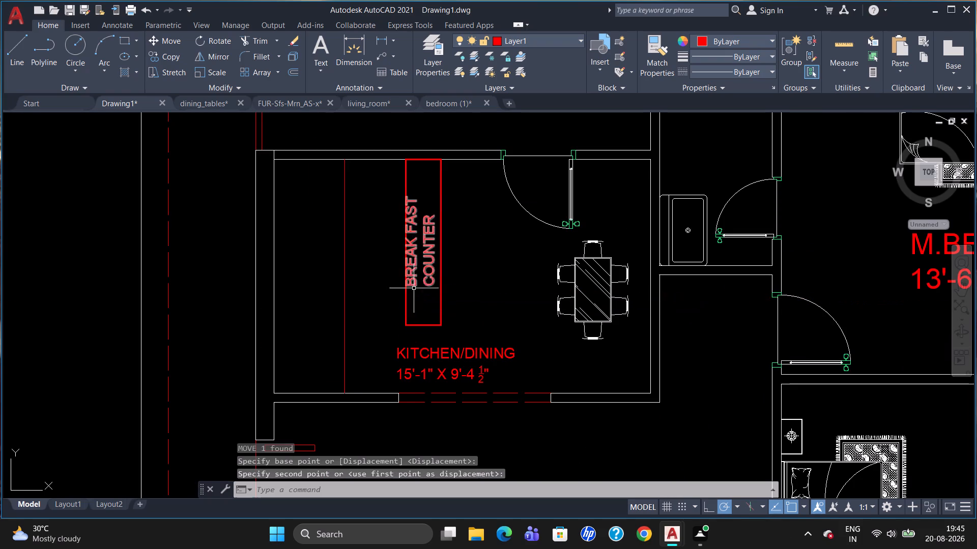
pyautogui.press('Escape')
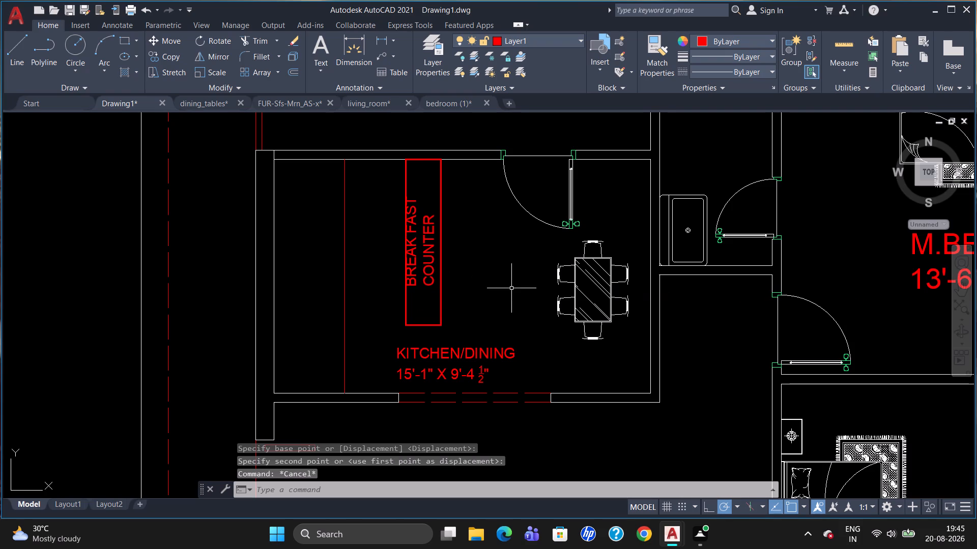
# Draw a 3-point arc bulging east from the breakfast counter's northeast corner to the midpoint of its east edge.
pyautogui.scroll(-2, 507, 271)
pyautogui.scroll(1, 508, 270)
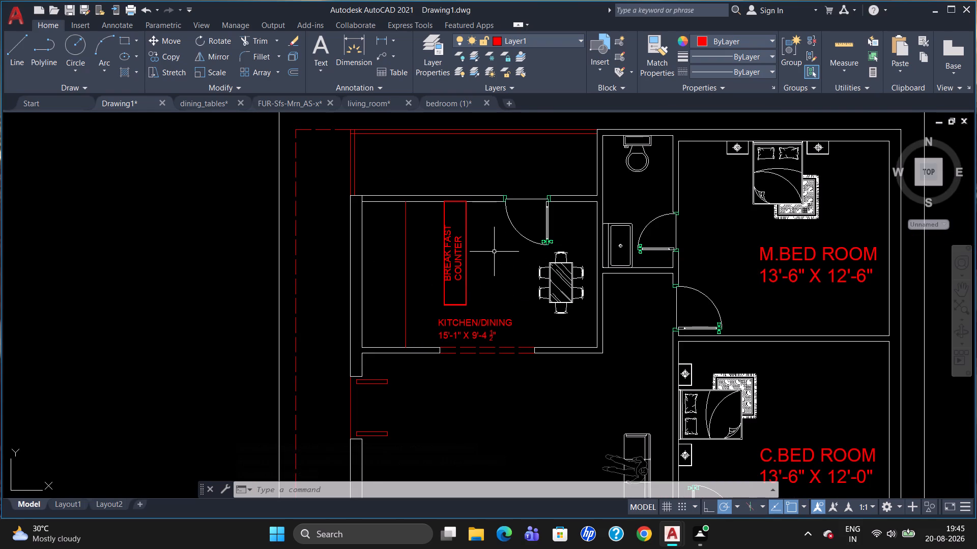
pyautogui.click(136, 77)
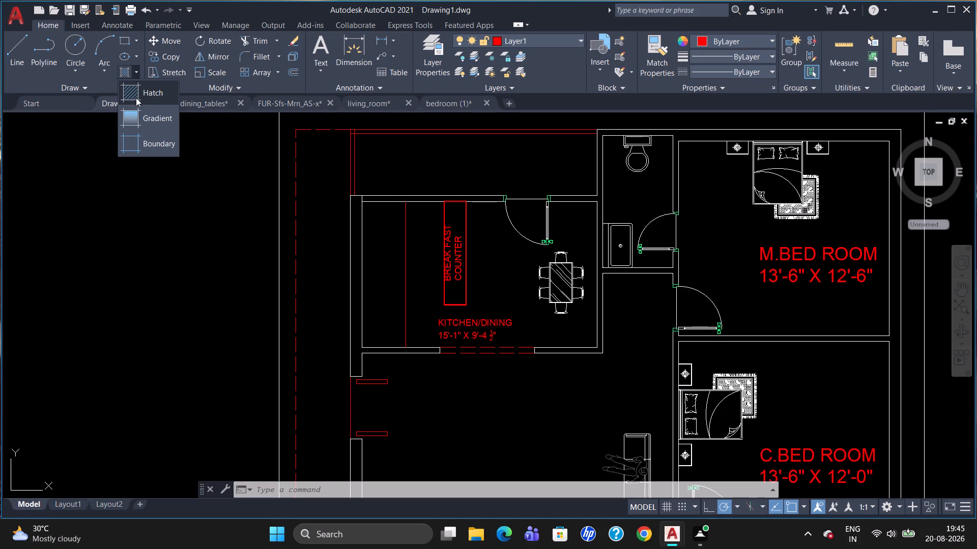
pyautogui.click(105, 68)
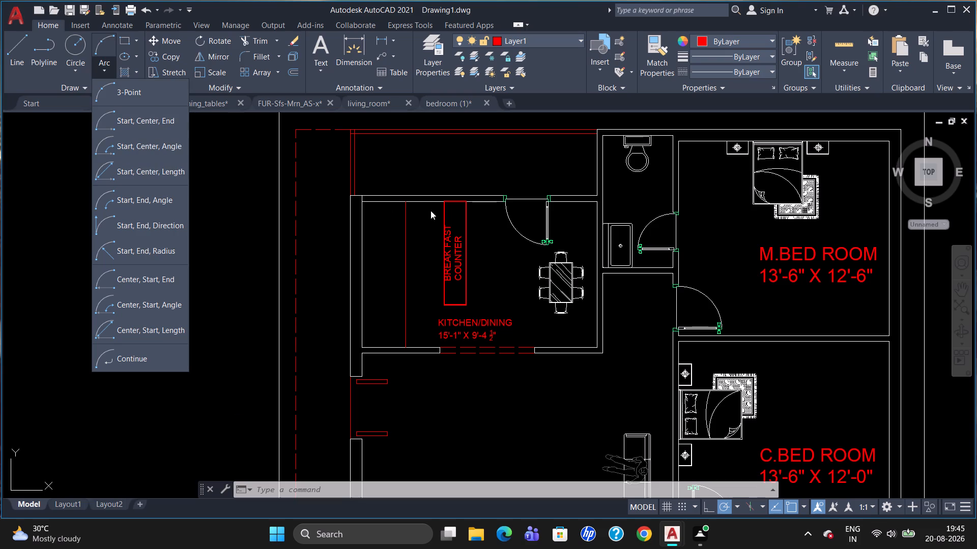
pyautogui.click(235, 158)
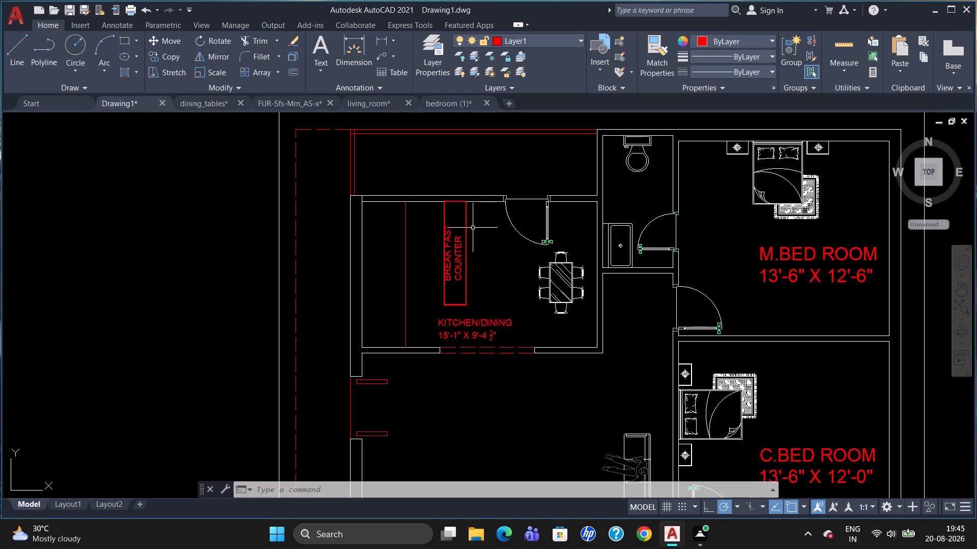
pyautogui.click(98, 58)
pyautogui.click(160, 94)
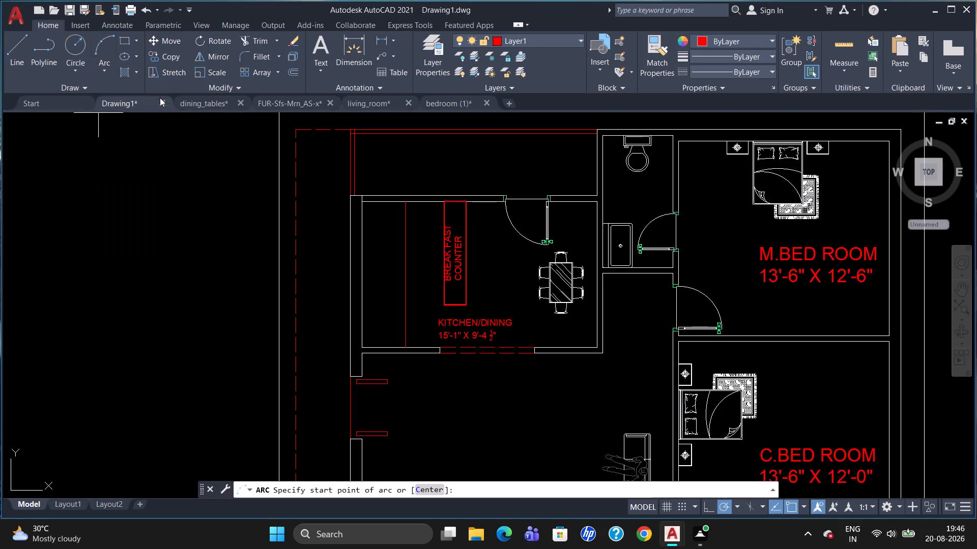
pyautogui.click(465, 203)
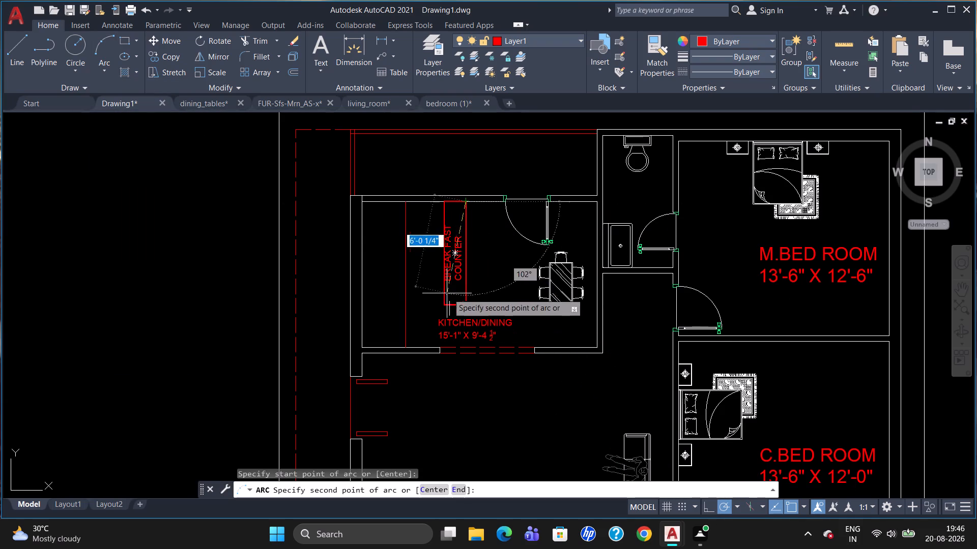
pyautogui.click(482, 235)
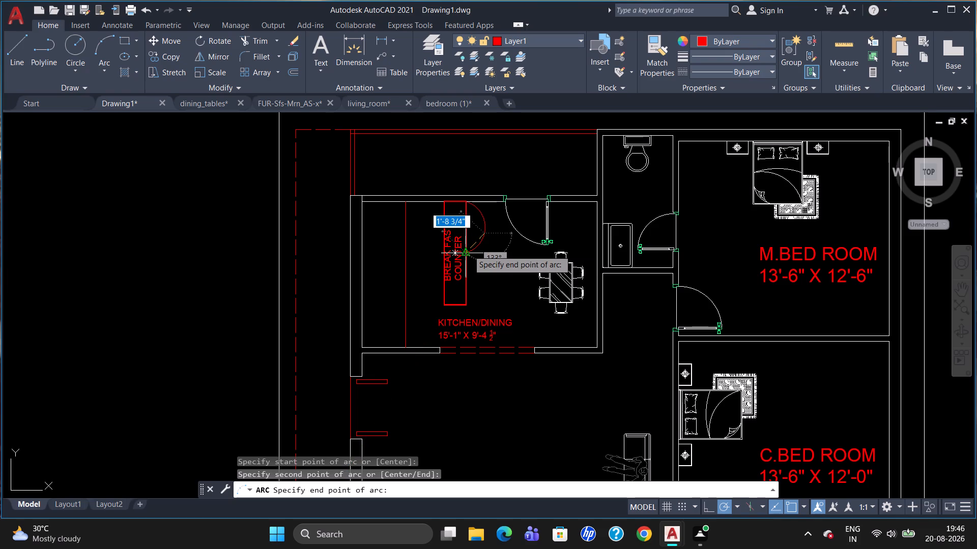
pyautogui.click(467, 251)
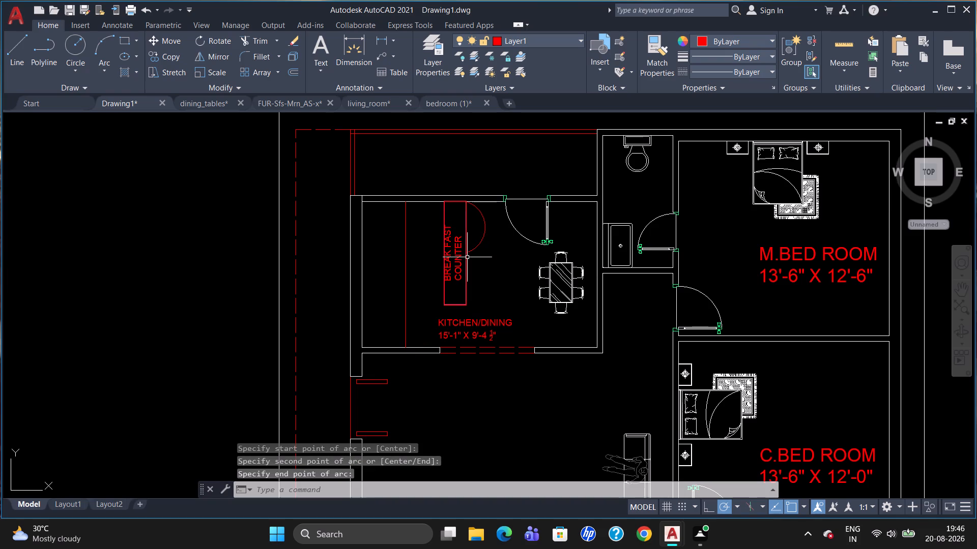
# Copy the arc south from its north end to the counter's east-edge midpoint, spanning the edge's southern half.
pyautogui.click(471, 249)
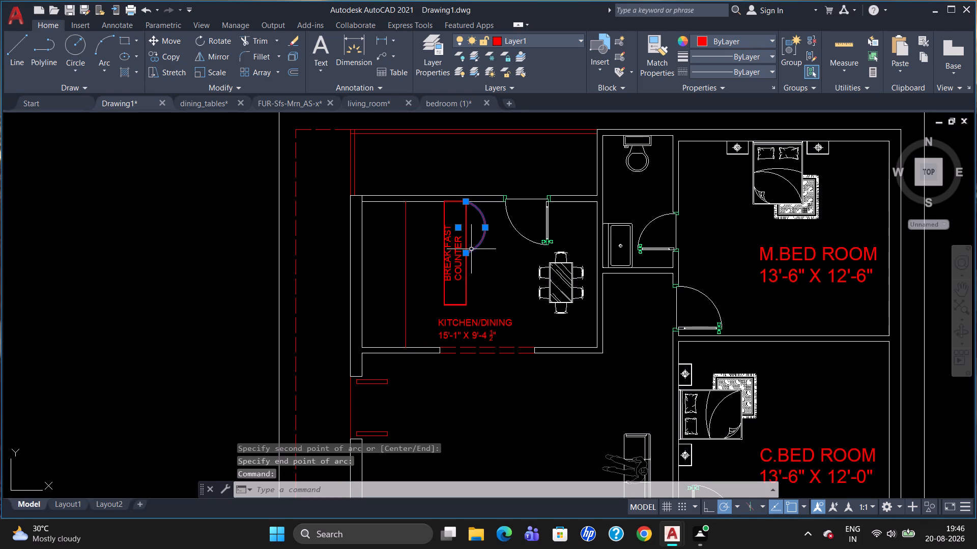
pyautogui.write('CO')
pyautogui.press('Return')
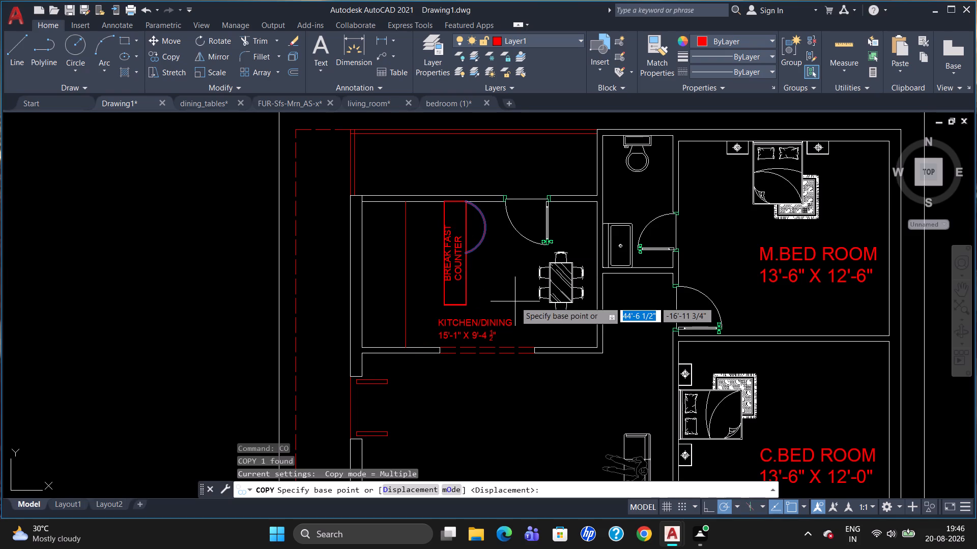
pyautogui.click(470, 205)
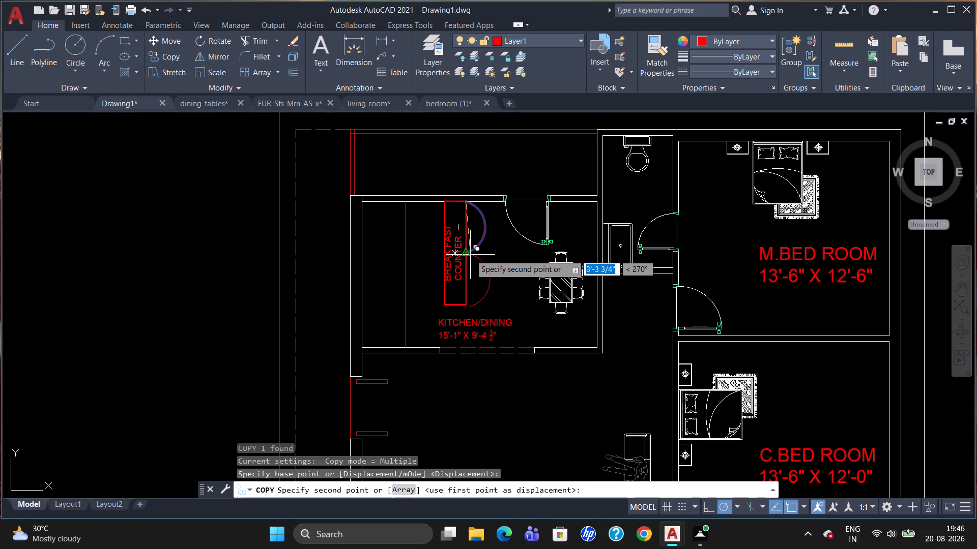
pyautogui.scroll(2, 470, 254)
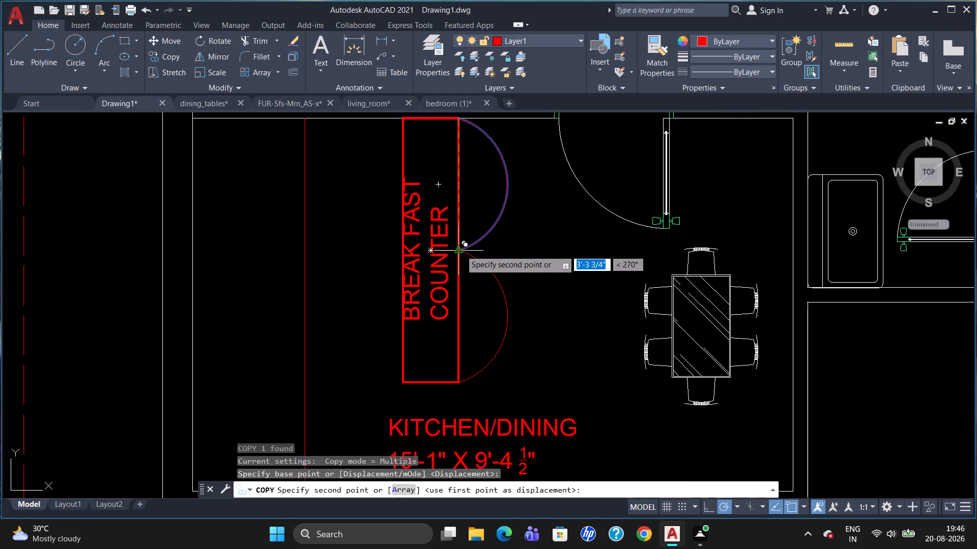
pyautogui.click(460, 250)
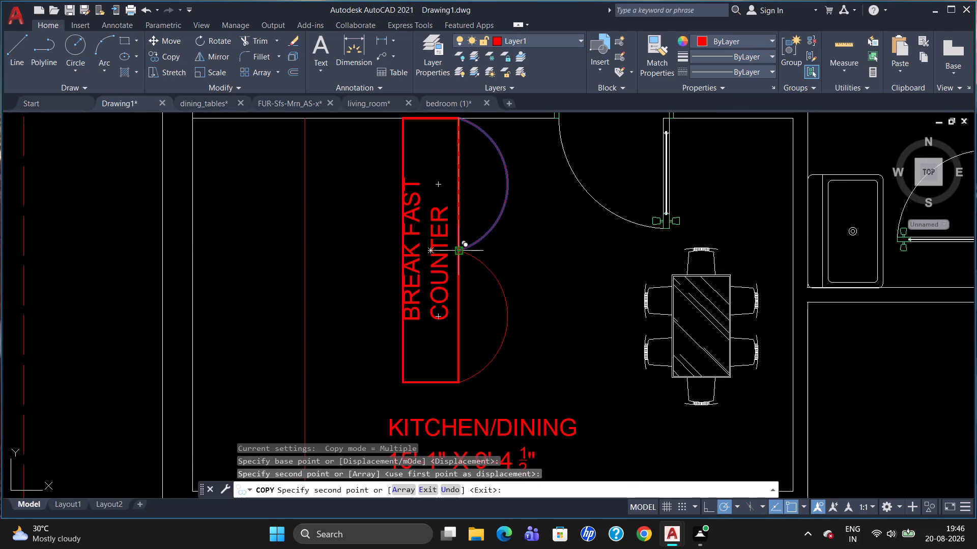
pyautogui.press('Escape')
# Examine the whole floor plan and the large central hall for areas that still need labels.
pyautogui.scroll(-2, 590, 277)
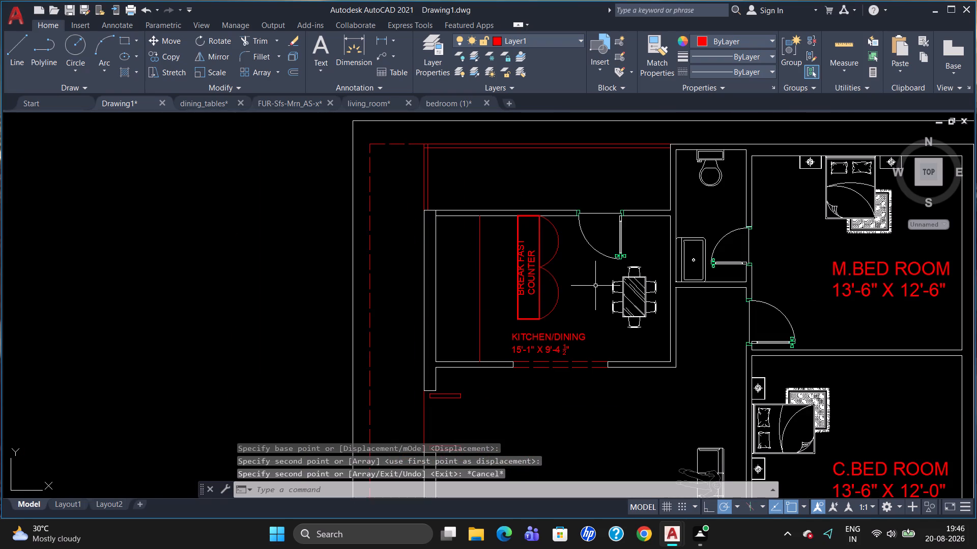
pyautogui.scroll(-2, 595, 286)
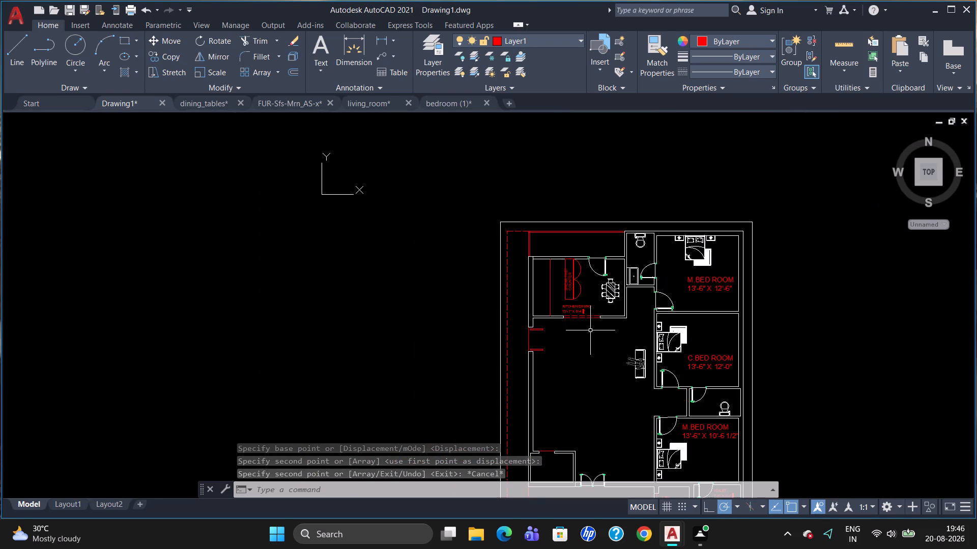
pyautogui.scroll(-2, 593, 331)
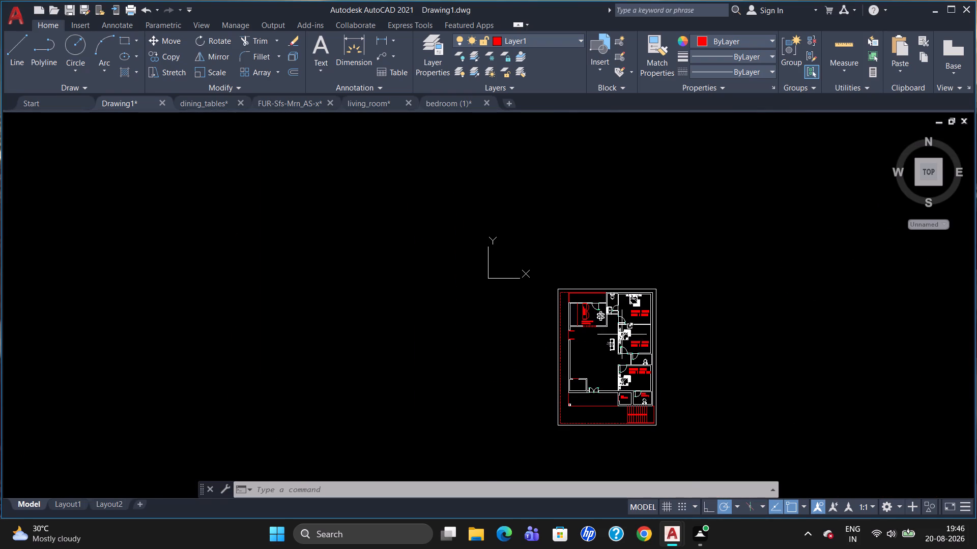
pyautogui.scroll(-2, 691, 356)
pyautogui.scroll(2, 678, 393)
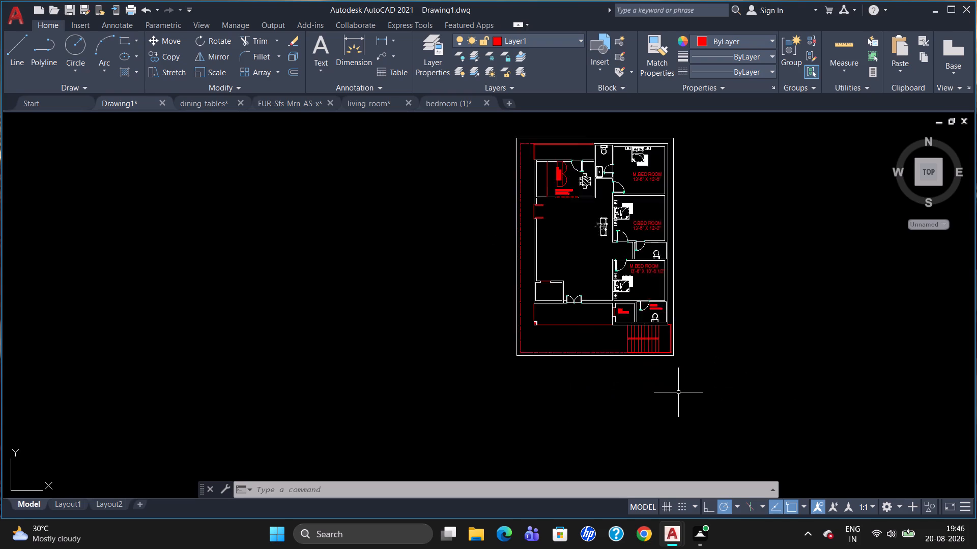
pyautogui.scroll(2, 678, 392)
pyautogui.scroll(-2, 644, 319)
pyautogui.scroll(1, 618, 230)
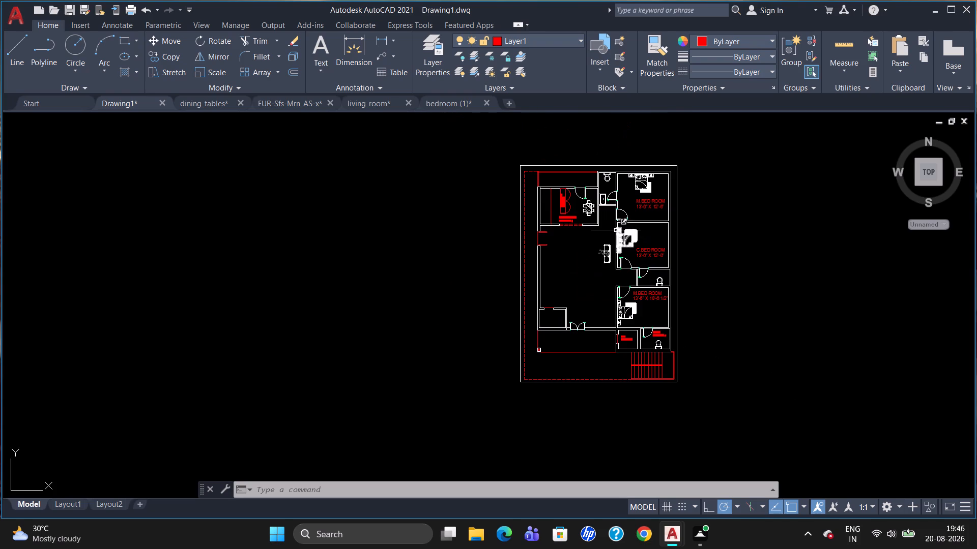
pyautogui.scroll(2, 616, 233)
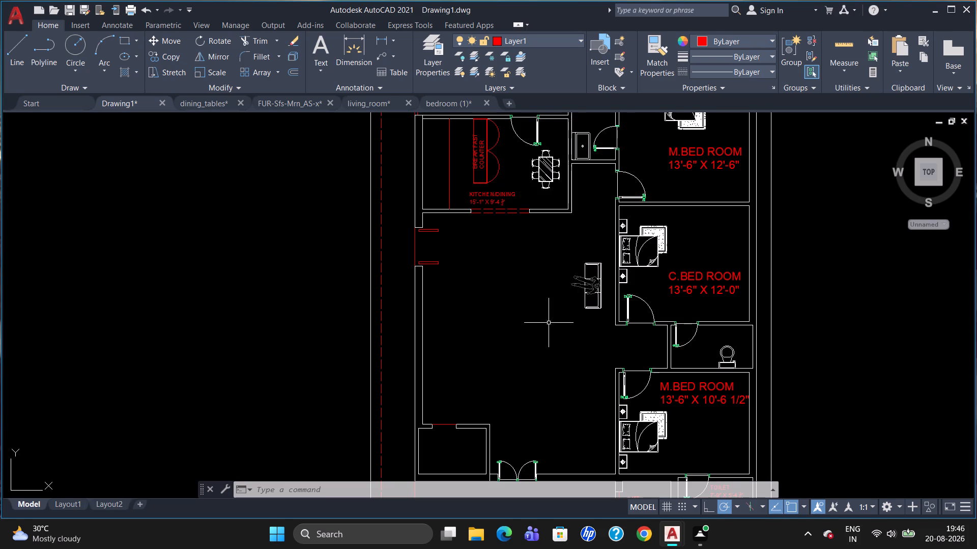
pyautogui.scroll(1, 545, 335)
pyautogui.scroll(-1, 515, 304)
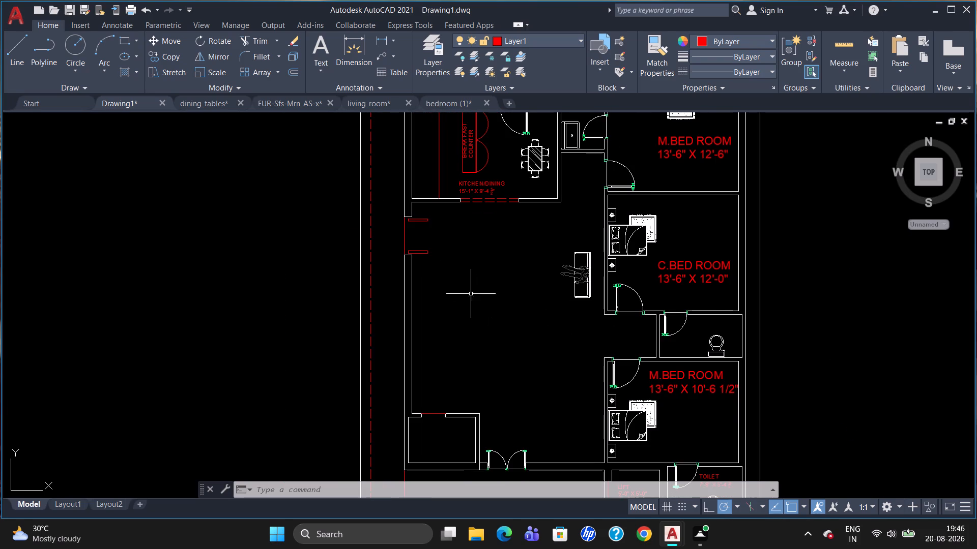
# Add a 5" high multiline text label reading LIVING / 19'-11 1/2" X 22'-8" in the large central hall.
pyautogui.press('l')
pyautogui.press('BackSpace')
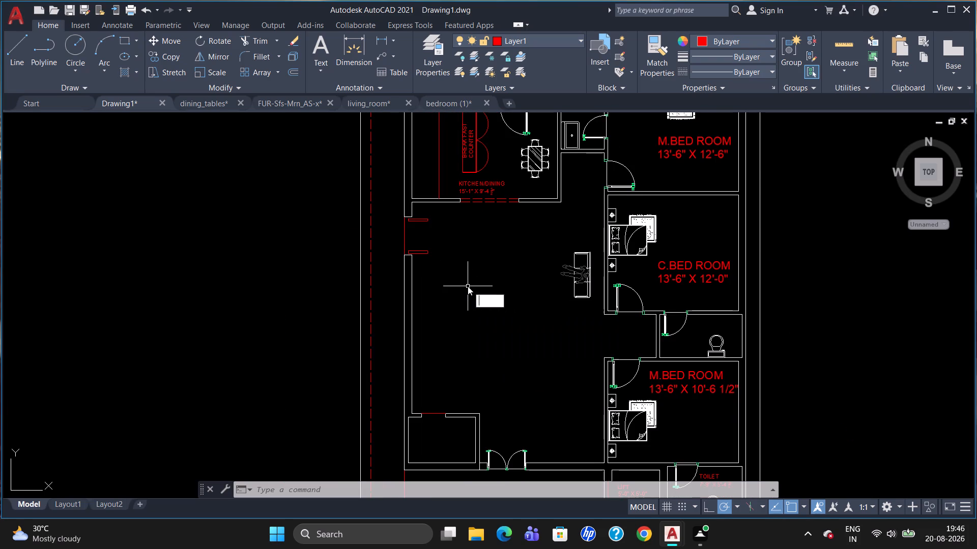
pyautogui.press('t')
pyautogui.press('Return')
pyautogui.click(468, 282)
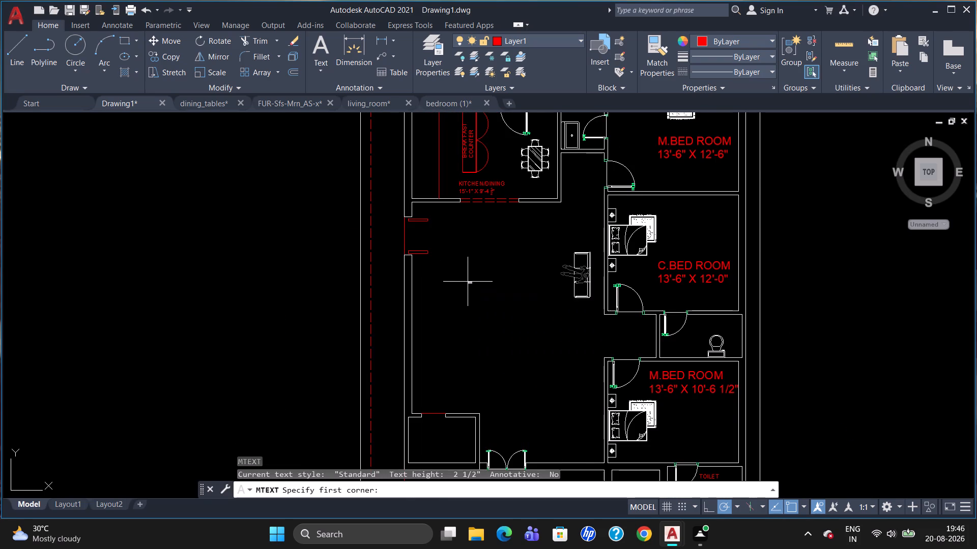
pyautogui.click(545, 307)
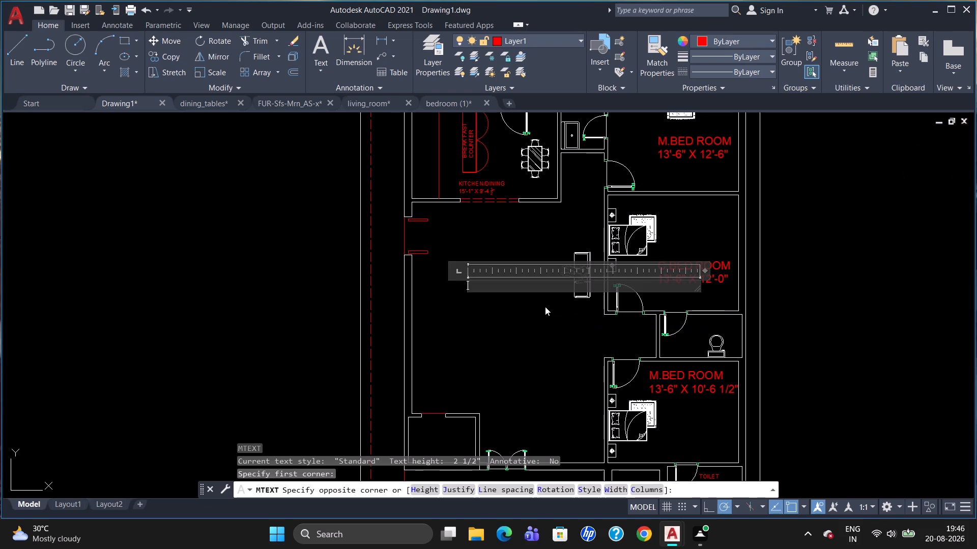
pyautogui.click(157, 61)
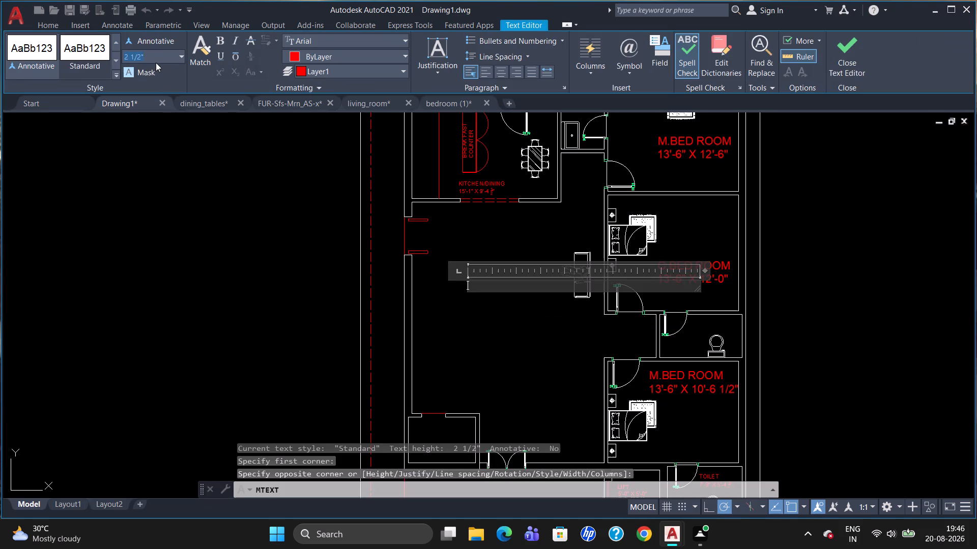
pyautogui.press('BackSpace')
pyautogui.press('5')
pyautogui.press('Return')
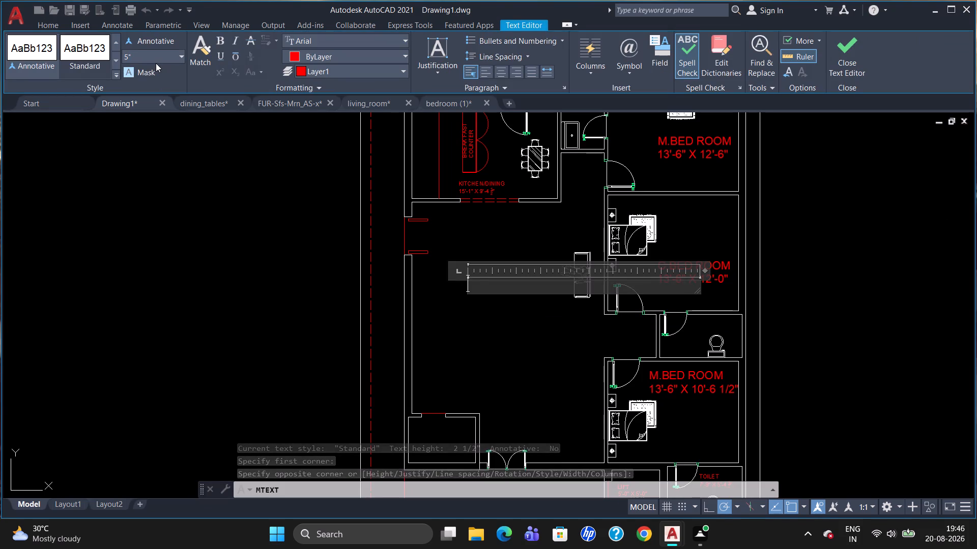
pyautogui.press('k')
pyautogui.press('BackSpace')
pyautogui.write('LIVING')
pyautogui.press('Return')
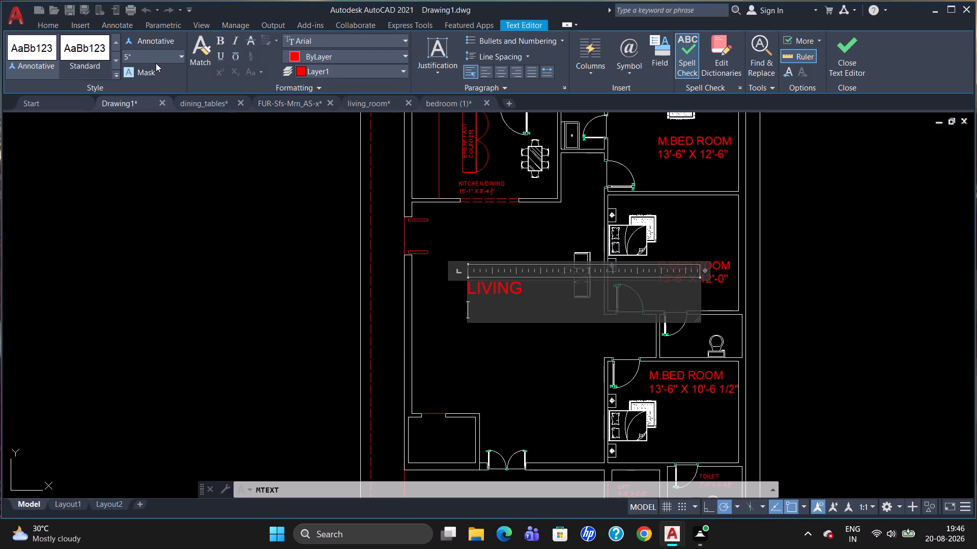
pyautogui.write('19')
pyautogui.write("'-")
pyautogui.write('11 1/2')
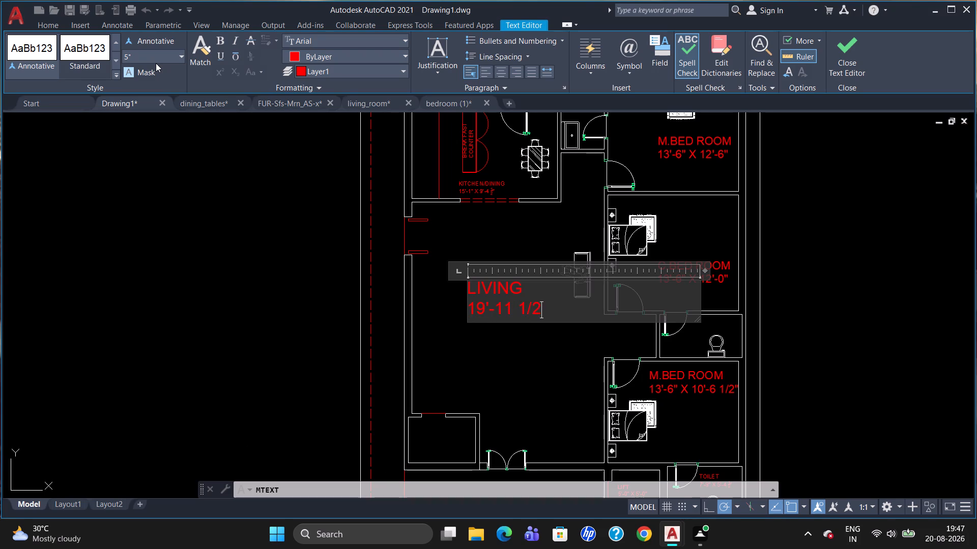
pyautogui.hotkey('shift', '"')
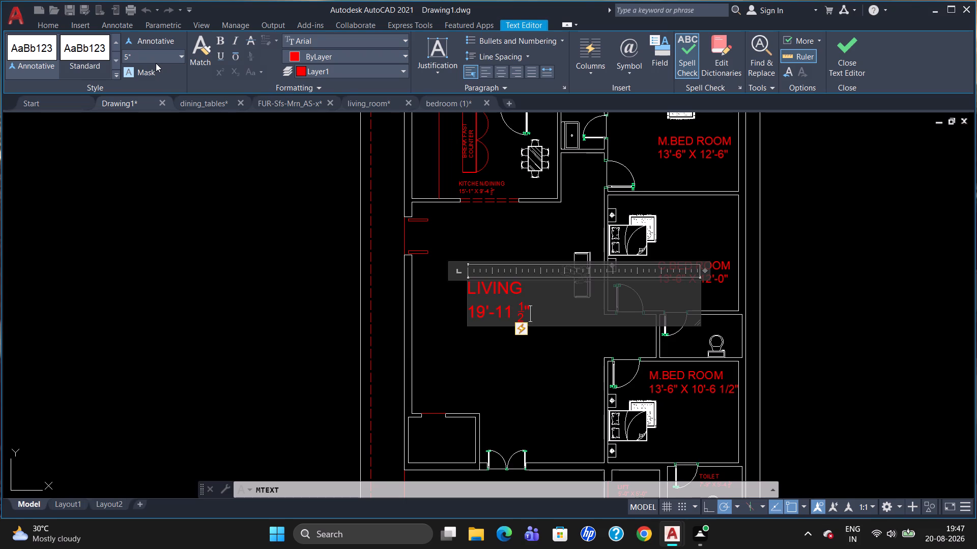
pyautogui.press('space')
pyautogui.write('X 22')
pyautogui.press("'")
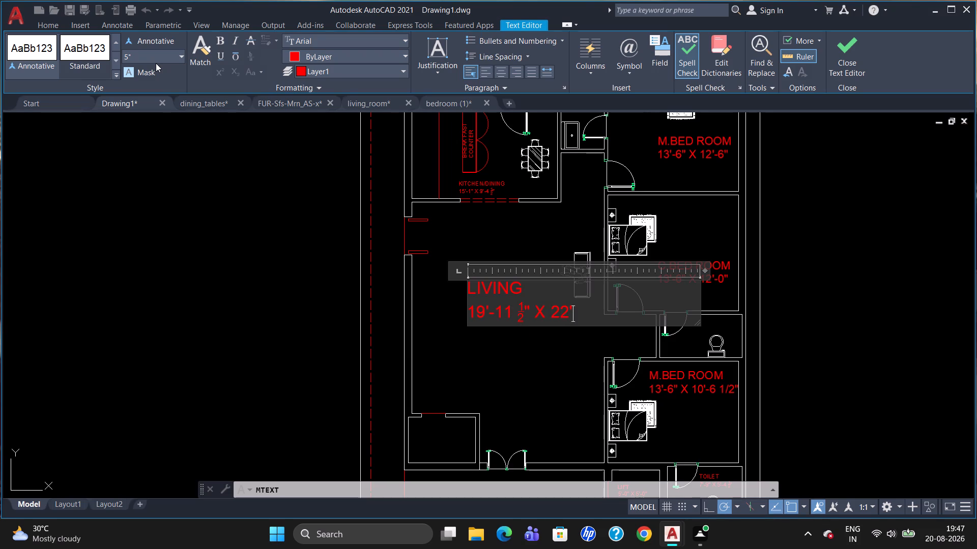
pyautogui.press('-')
pyautogui.write('8"')
pyautogui.click(434, 343)
# Shift the LIVING label slightly east and south toward the middle of the central hall.
pyautogui.click(482, 295)
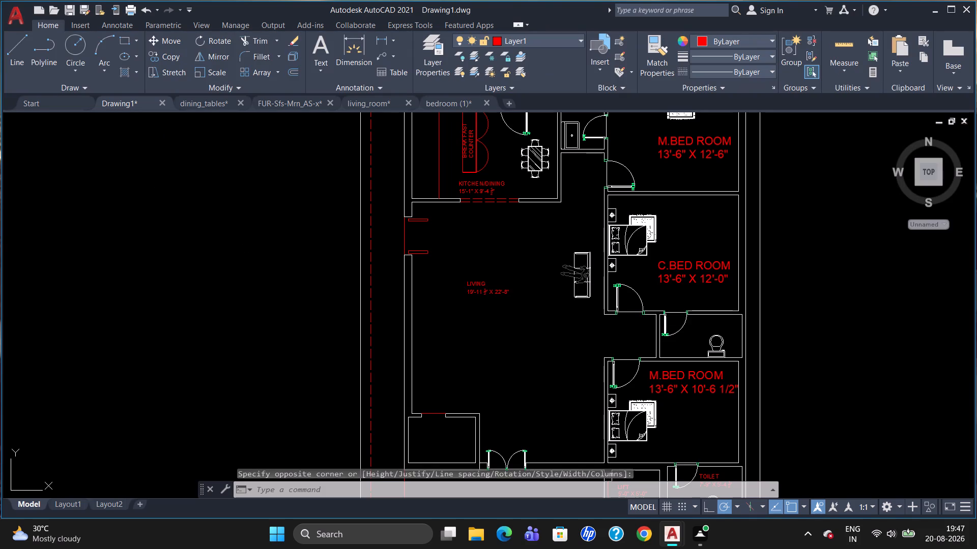
pyautogui.click(468, 283)
pyautogui.click(483, 284)
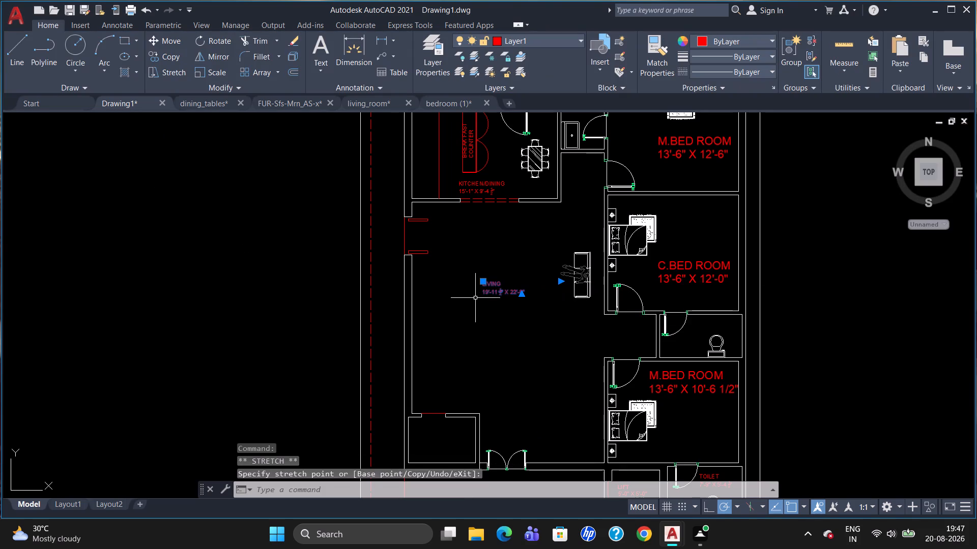
pyautogui.press('Escape')
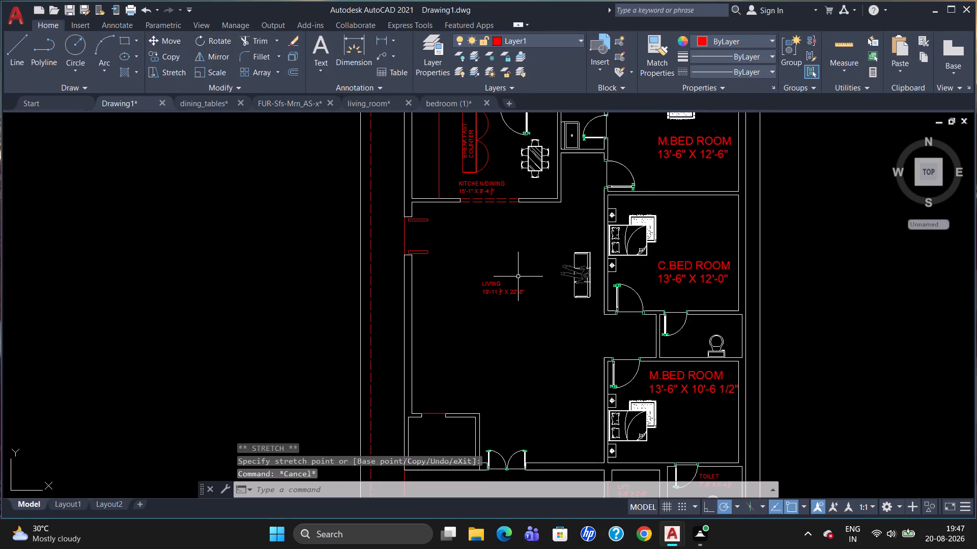
pyautogui.scroll(-2, 563, 371)
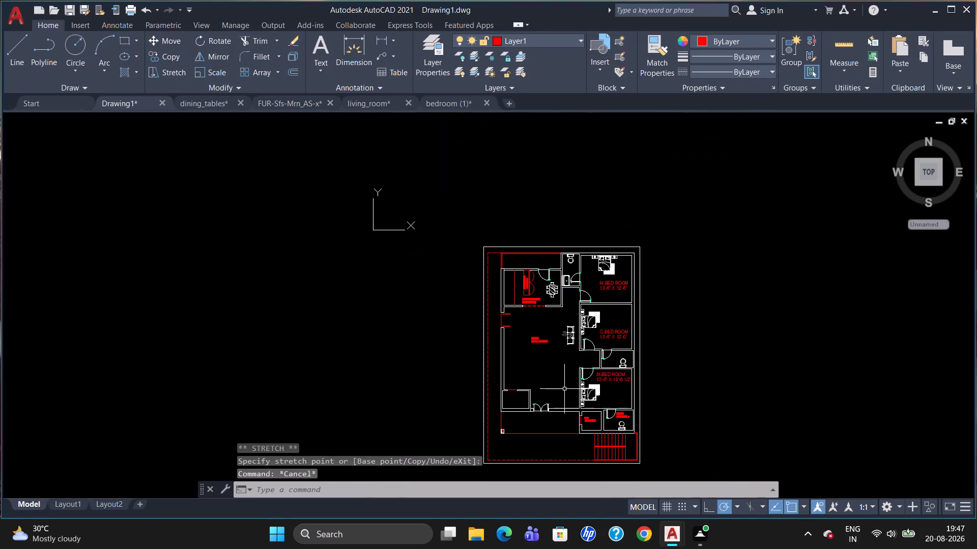
pyautogui.scroll(3, 555, 434)
pyautogui.scroll(-1, 541, 266)
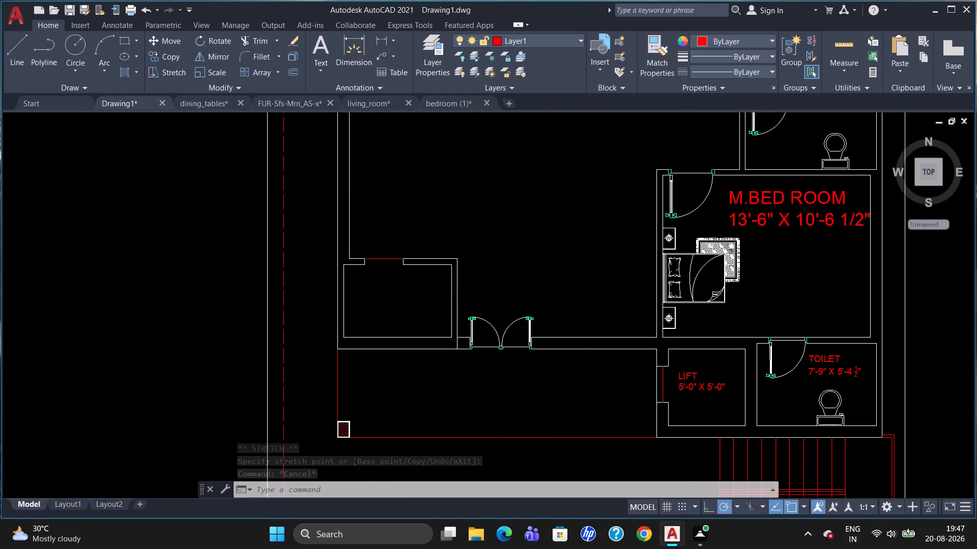
pyautogui.scroll(-1, 541, 266)
pyautogui.scroll(2, 540, 213)
pyautogui.scroll(-2, 501, 177)
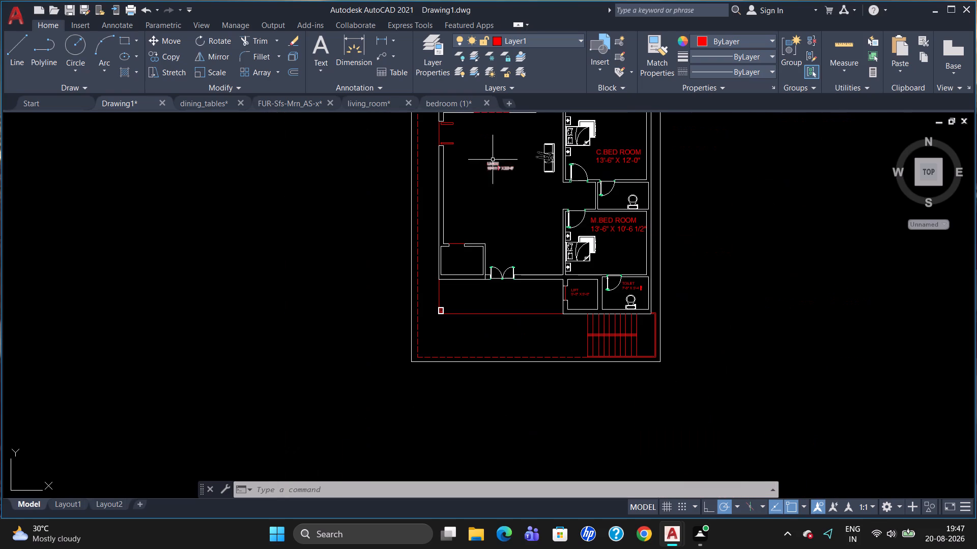
pyautogui.click(490, 166)
pyautogui.click(485, 161)
pyautogui.click(489, 172)
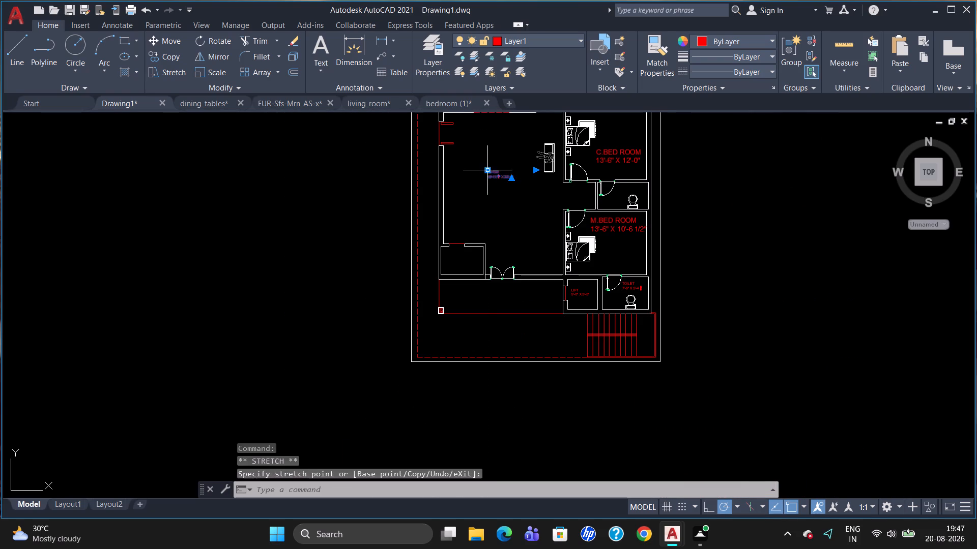
pyautogui.press('Escape')
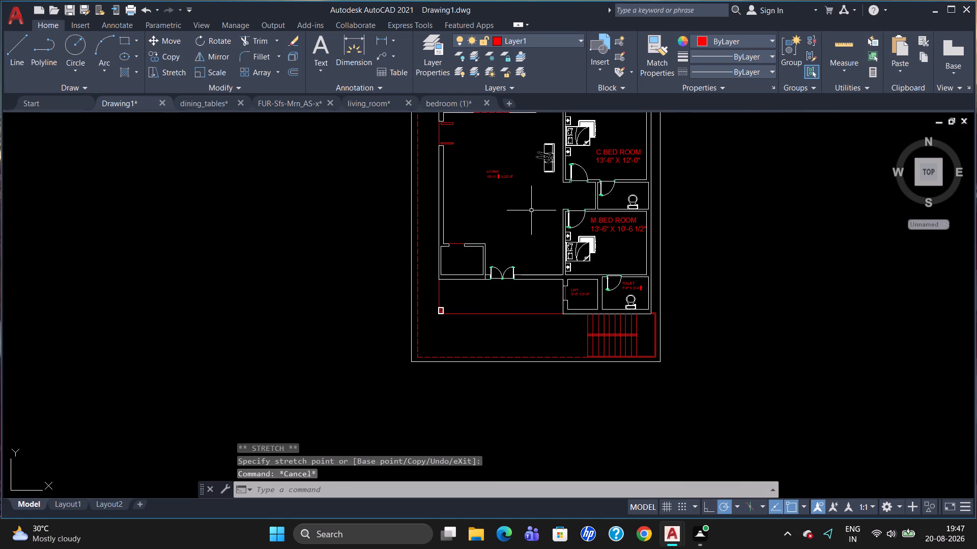
# Add a 5" high multiline text label reading PUJA / 7'-0" X 4'-9" in the small room at the hall's southwest corner.
pyautogui.scroll(1, 499, 198)
pyautogui.scroll(1, 455, 300)
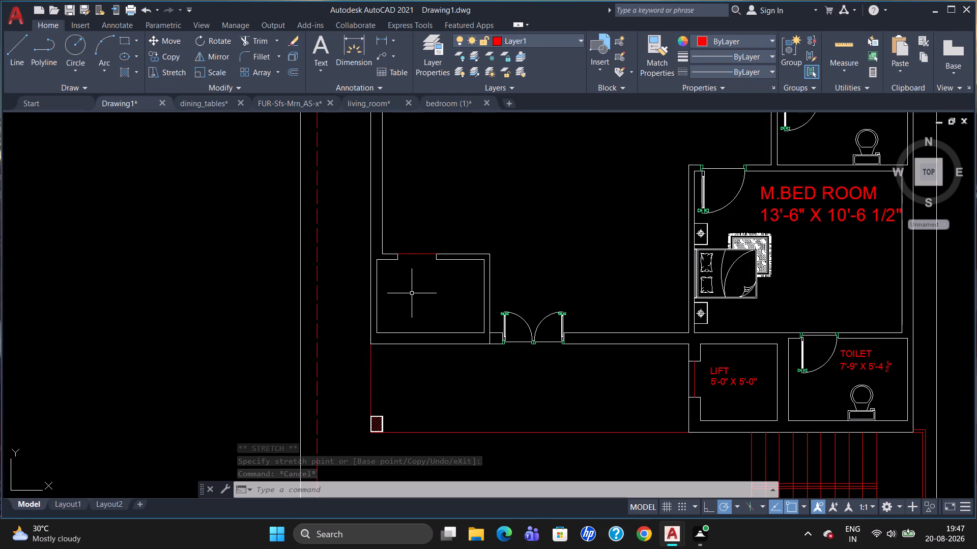
pyautogui.press('t')
pyautogui.press('Return')
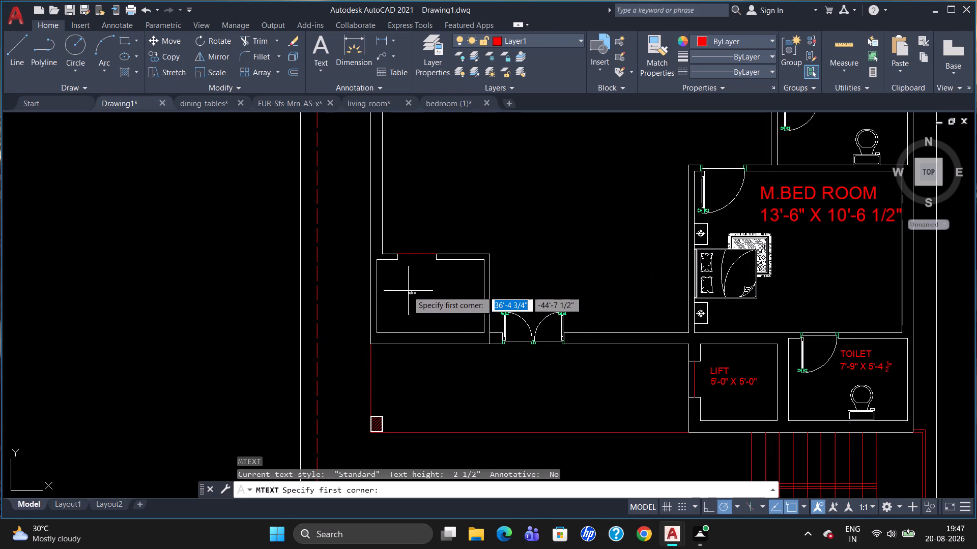
pyautogui.click(395, 280)
pyautogui.click(471, 311)
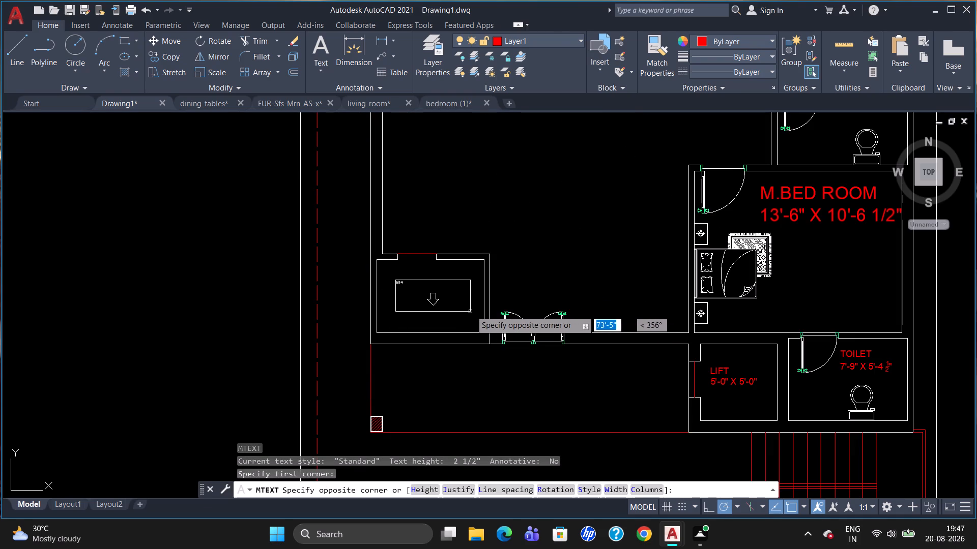
pyautogui.click(140, 57)
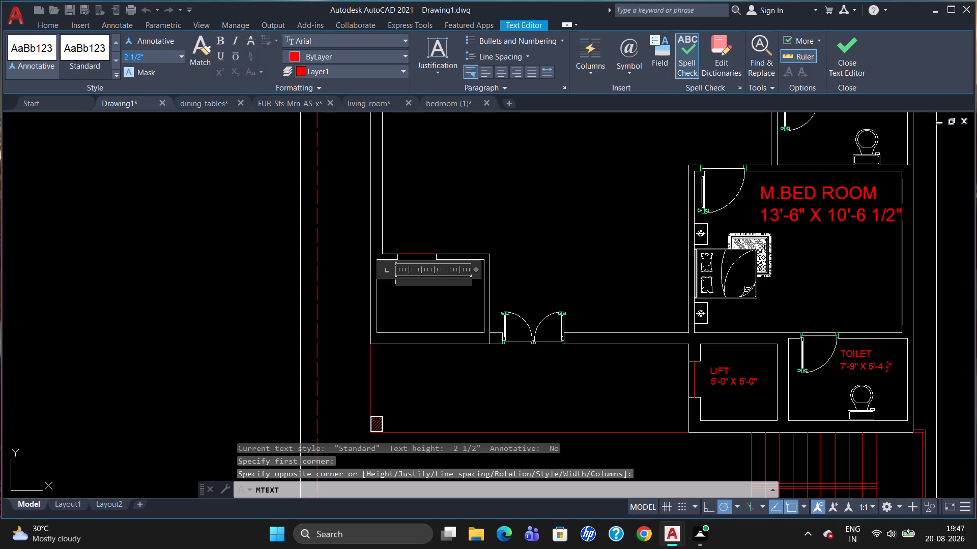
pyautogui.press('BackSpace')
pyautogui.press('5')
pyautogui.press('Return')
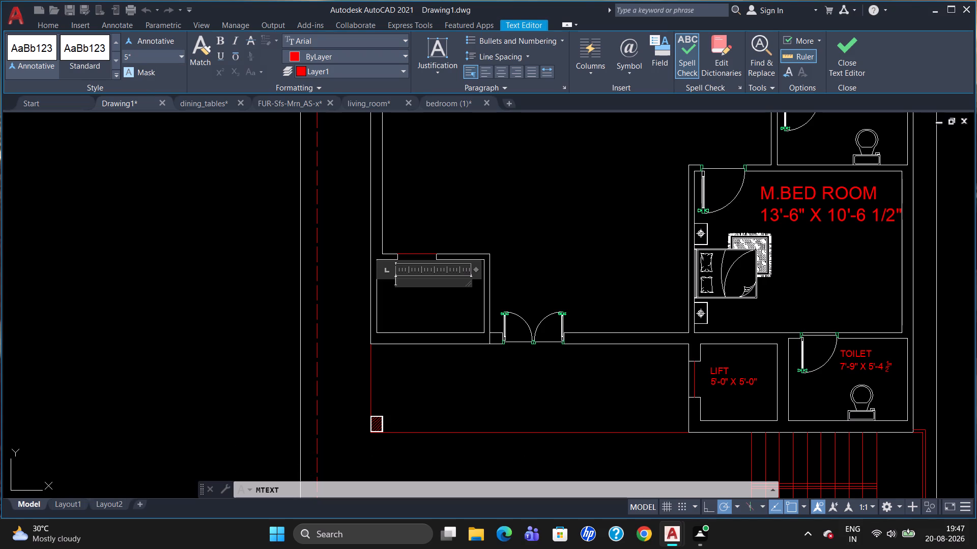
pyautogui.write('PUJA')
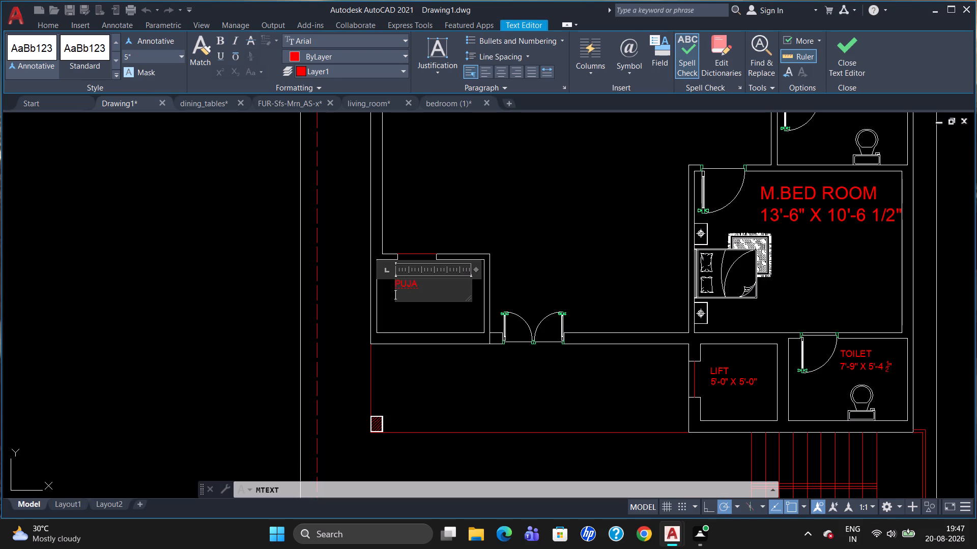
pyautogui.press('Return')
pyautogui.press('6')
pyautogui.press('BackSpace')
pyautogui.write('7\'-0" X')
pyautogui.press('space')
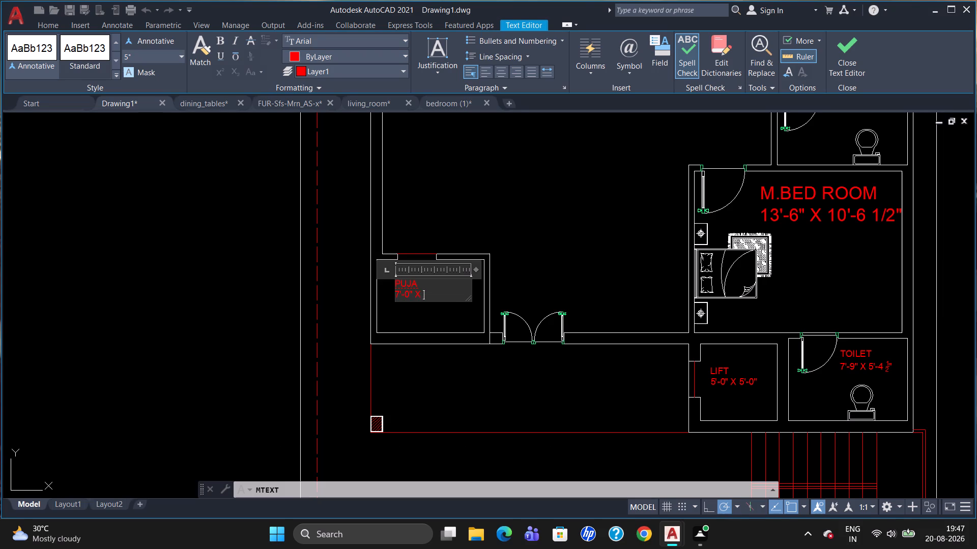
pyautogui.press('4')
pyautogui.write("'-")
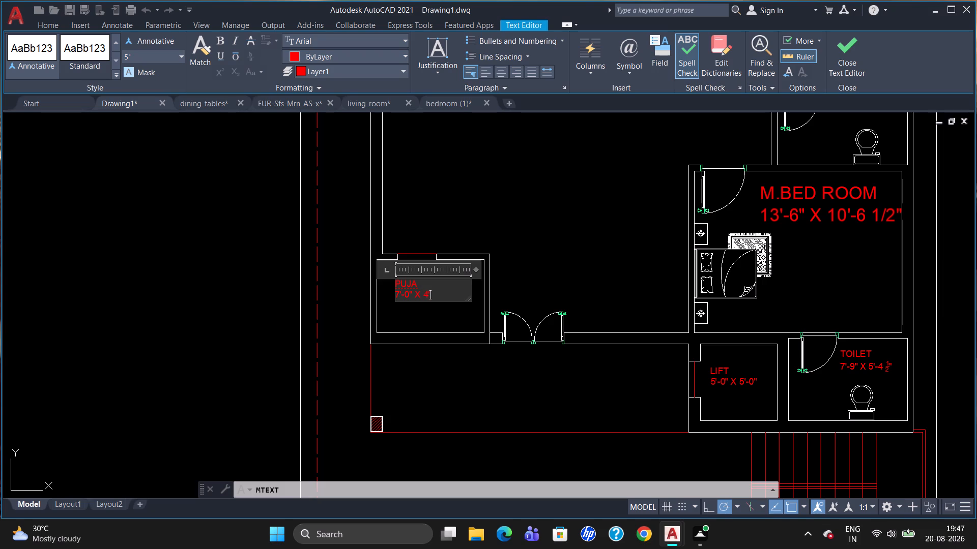
pyautogui.write('9"')
pyautogui.click(359, 314)
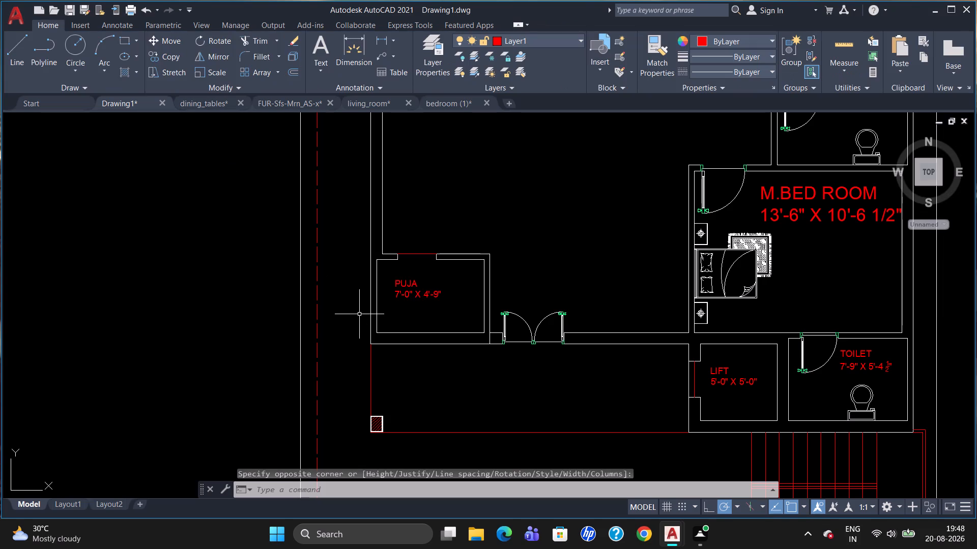
# Shift the PUJA label slightly southeast to centre it within its small room.
pyautogui.click(396, 288)
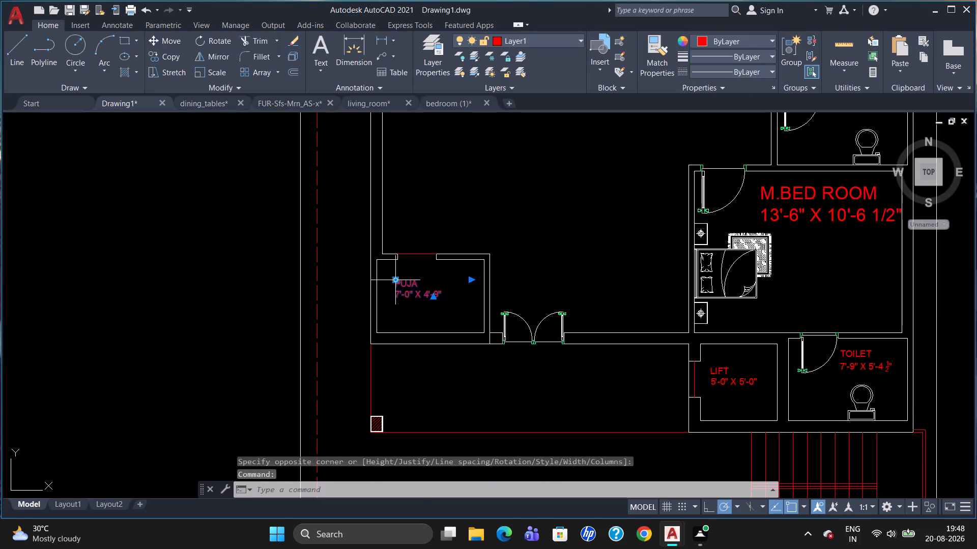
pyautogui.click(395, 280)
pyautogui.click(404, 285)
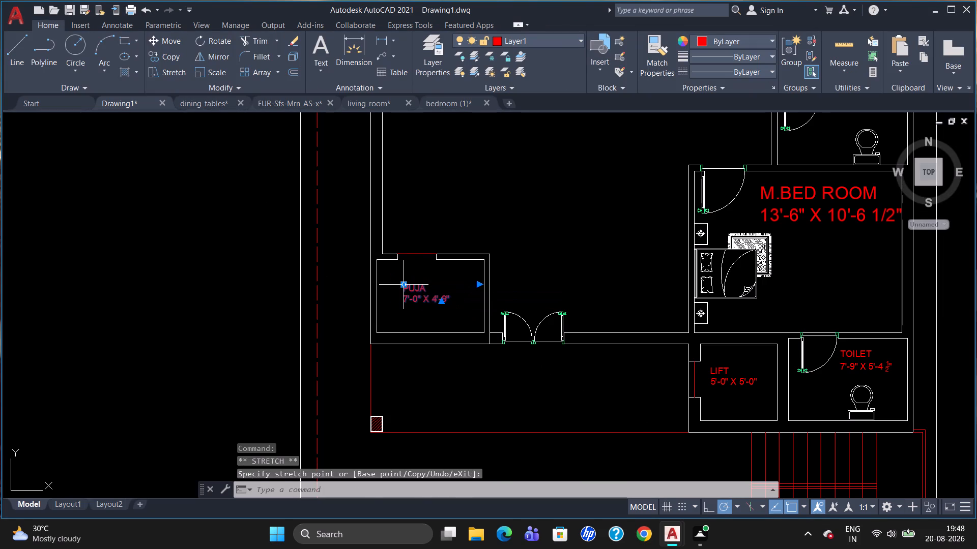
pyautogui.press('Escape')
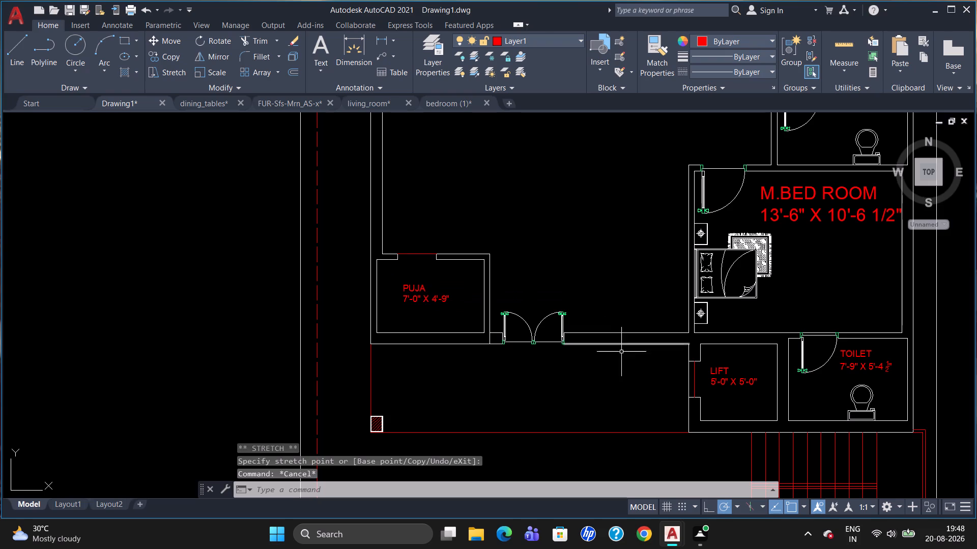
# Add a 5" high multiline text label reading SITOUT / 20'-8" X 5'-9" in the open space south of the double entrance door.
pyautogui.scroll(-1, 670, 398)
pyautogui.scroll(1, 612, 410)
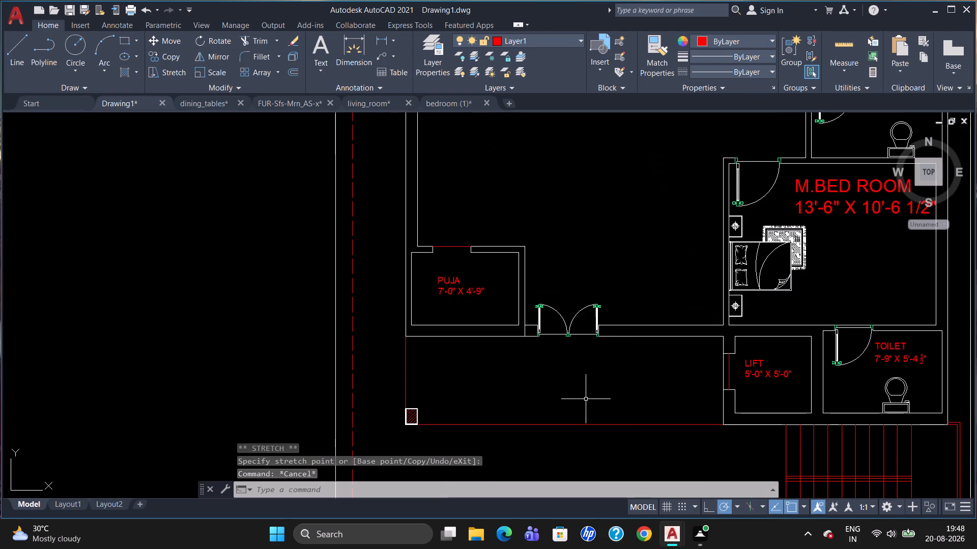
pyautogui.press('t')
pyautogui.press('Return')
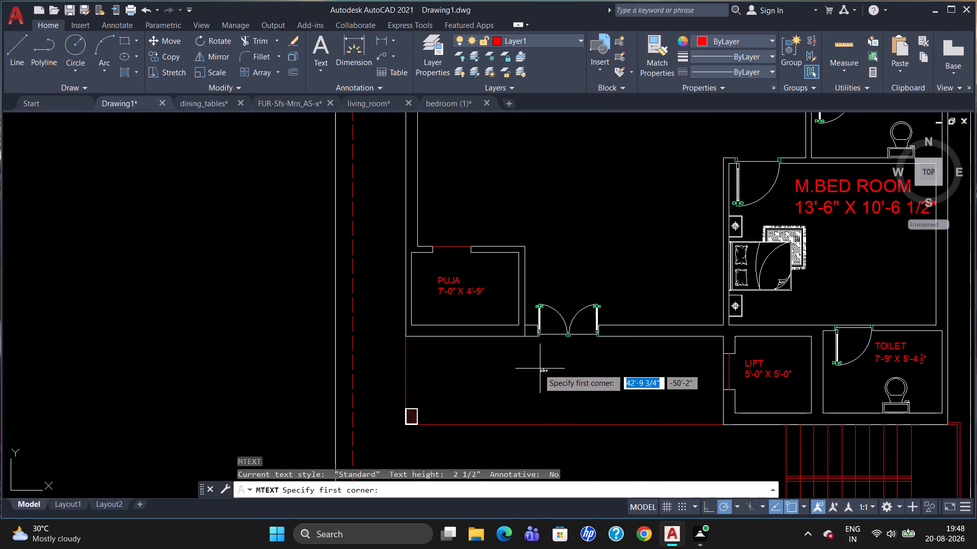
pyautogui.click(526, 365)
pyautogui.click(643, 398)
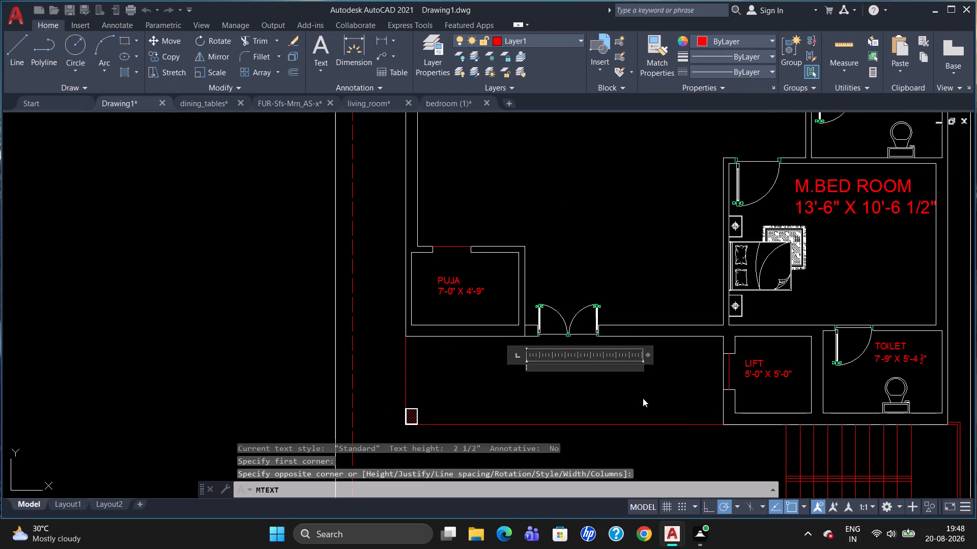
pyautogui.click(153, 57)
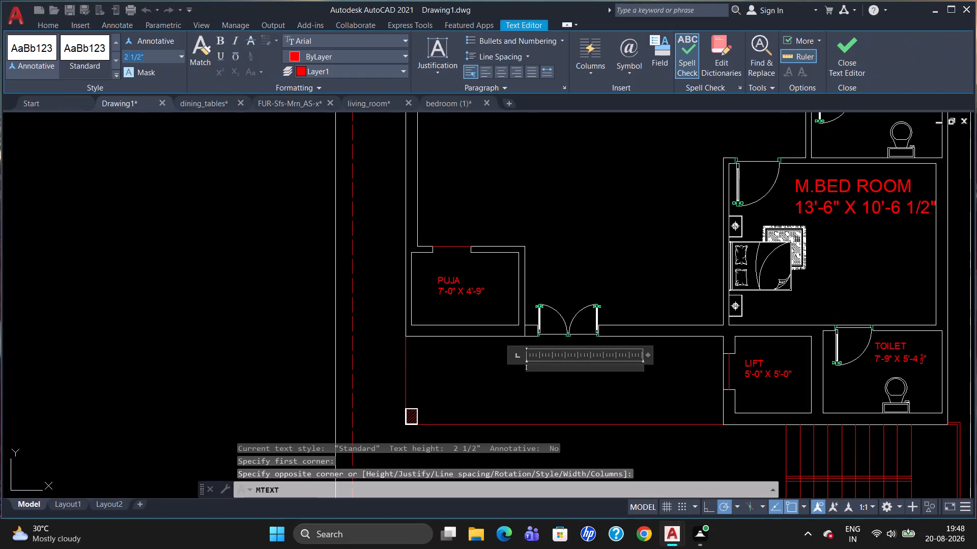
pyautogui.press('BackSpace')
pyautogui.press('5')
pyautogui.press('Return')
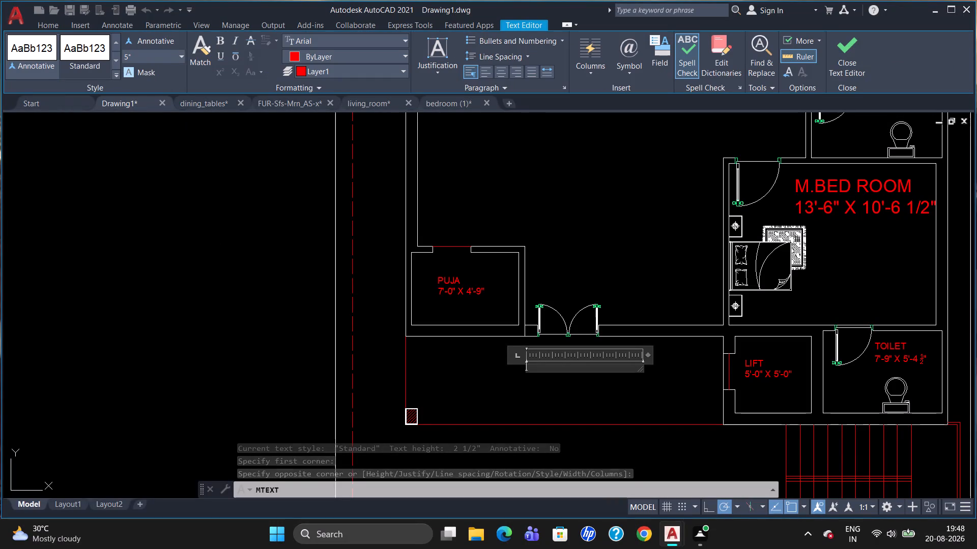
pyautogui.write('SIT')
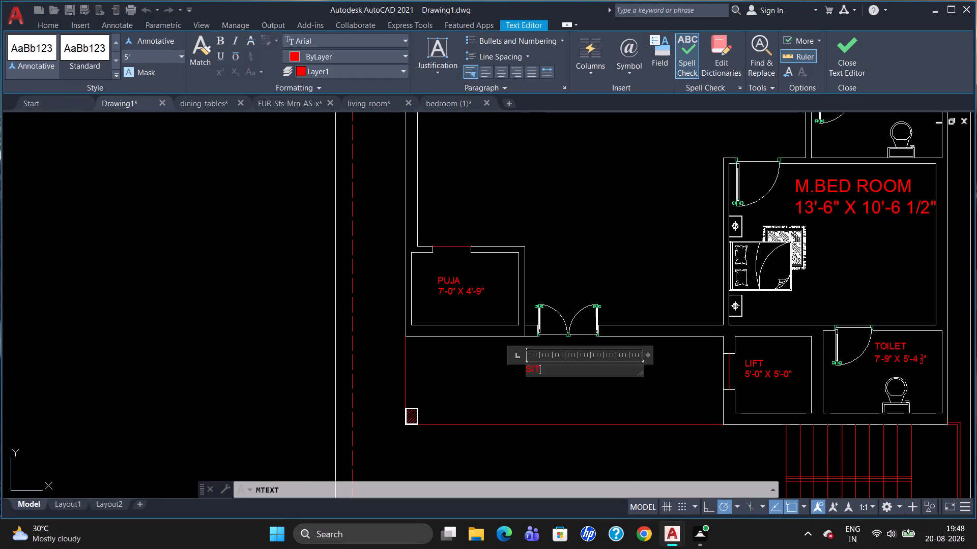
pyautogui.write('OUT')
pyautogui.press('Return')
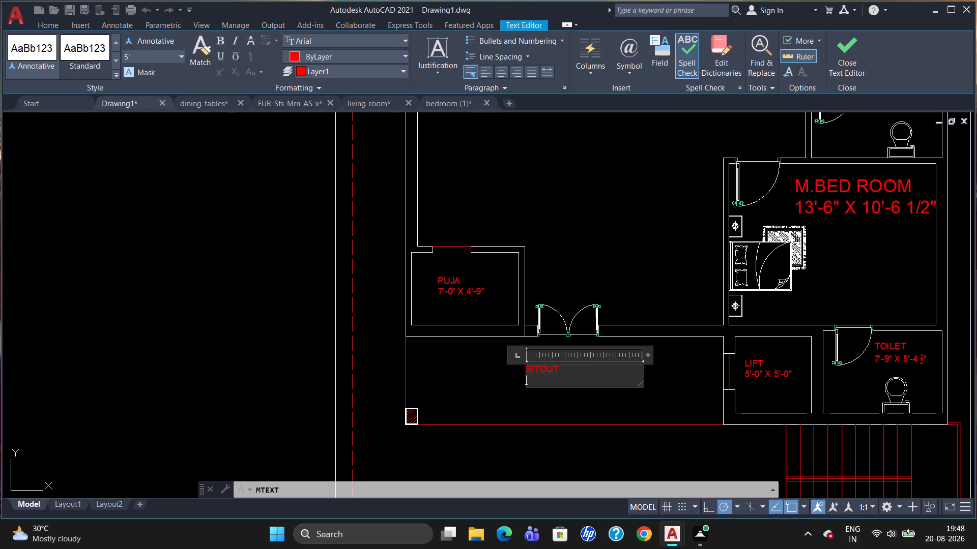
pyautogui.write('20')
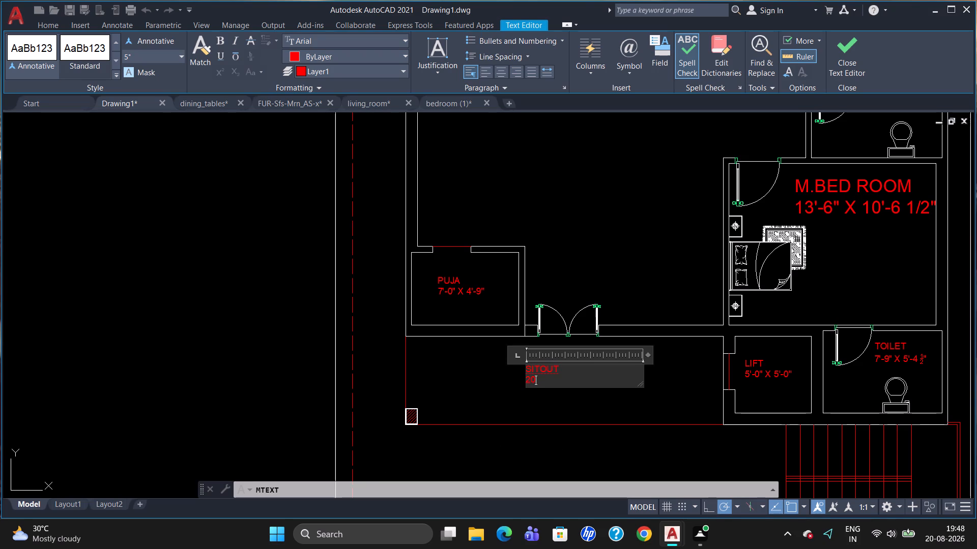
pyautogui.write('\'-8" X')
pyautogui.press('space')
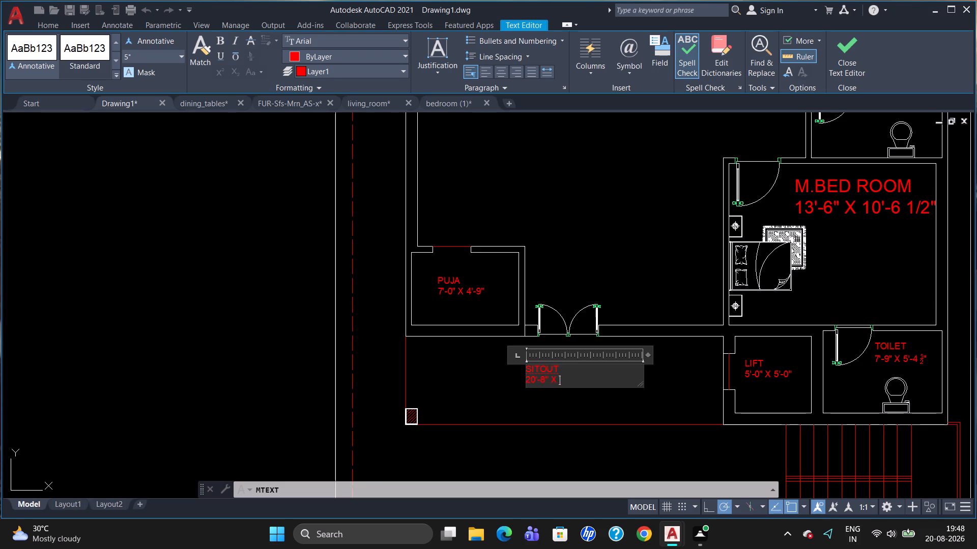
pyautogui.write("5'-9")
pyautogui.hotkey('shift', '"')
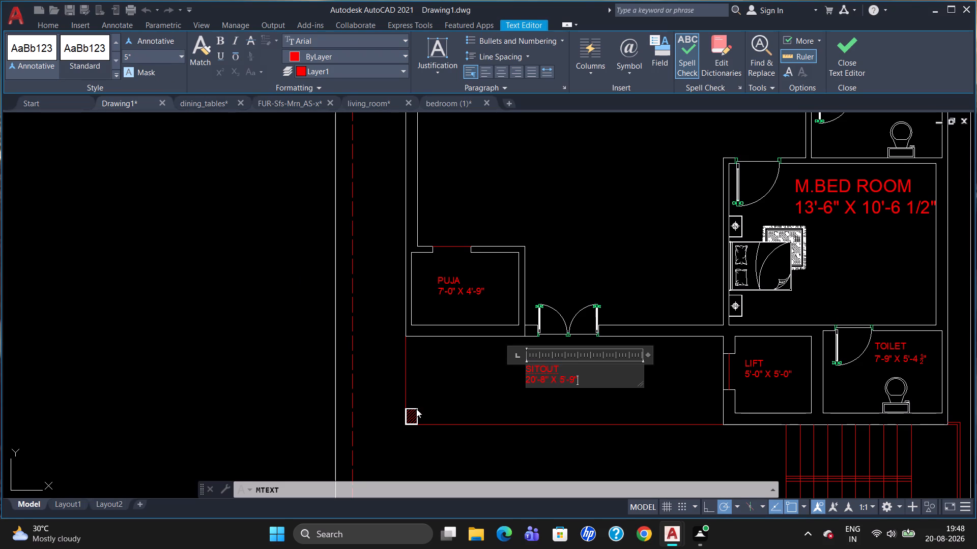
pyautogui.click(416, 409)
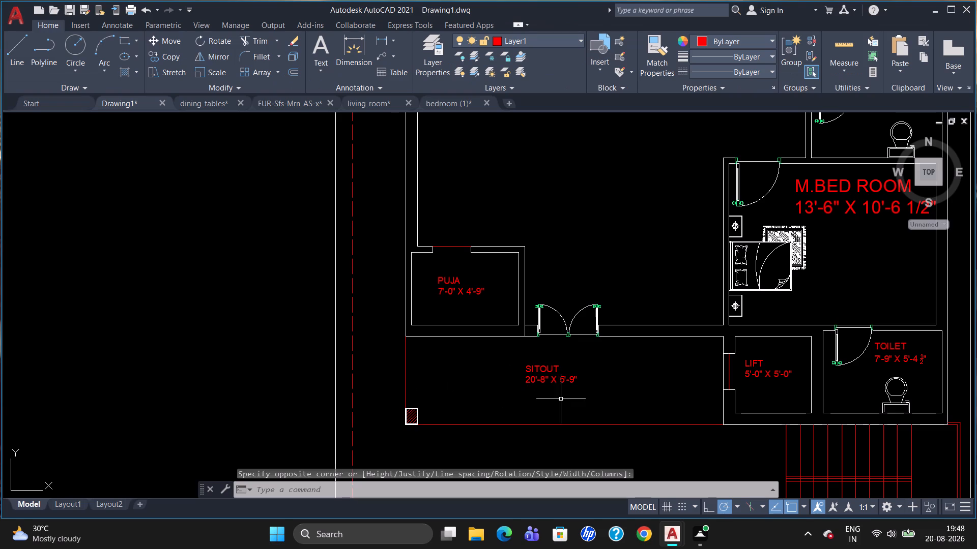
# Shift the SITOUT label slightly east to sit below the double entrance door.
pyautogui.click(538, 373)
pyautogui.click(527, 365)
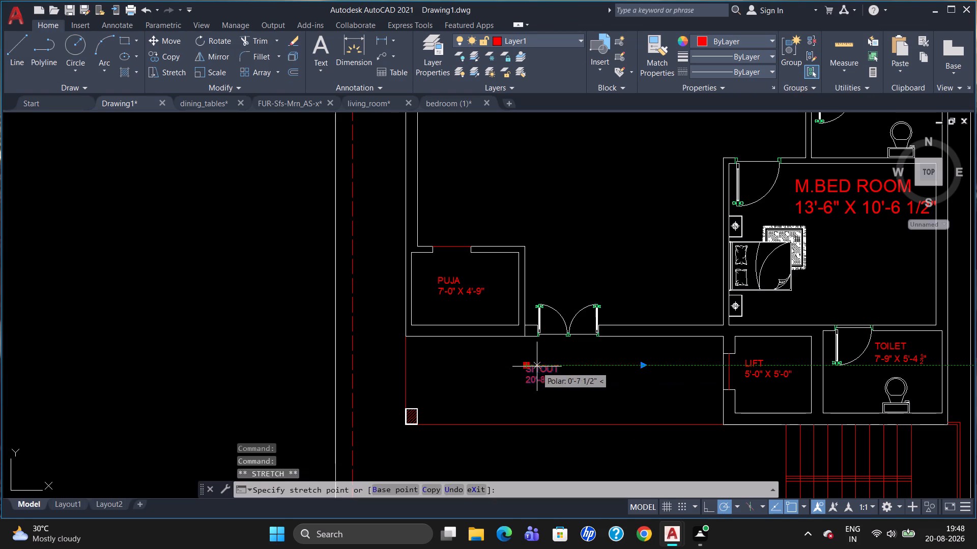
pyautogui.click(543, 366)
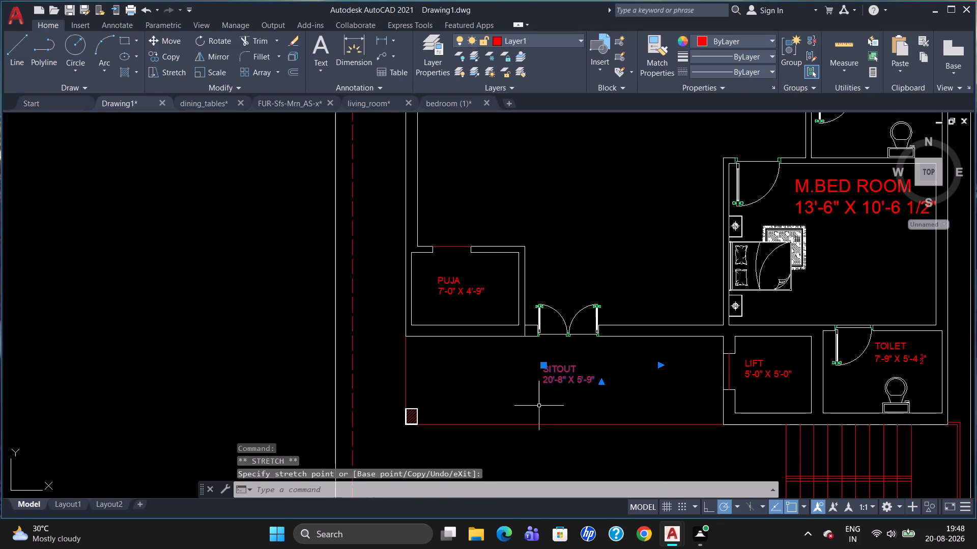
pyautogui.press('Escape')
# Add a 5" high multiline text label reading 6'-6" BALCONY in the strip south of the sitout, west of the staircase.
pyautogui.scroll(-2, 663, 422)
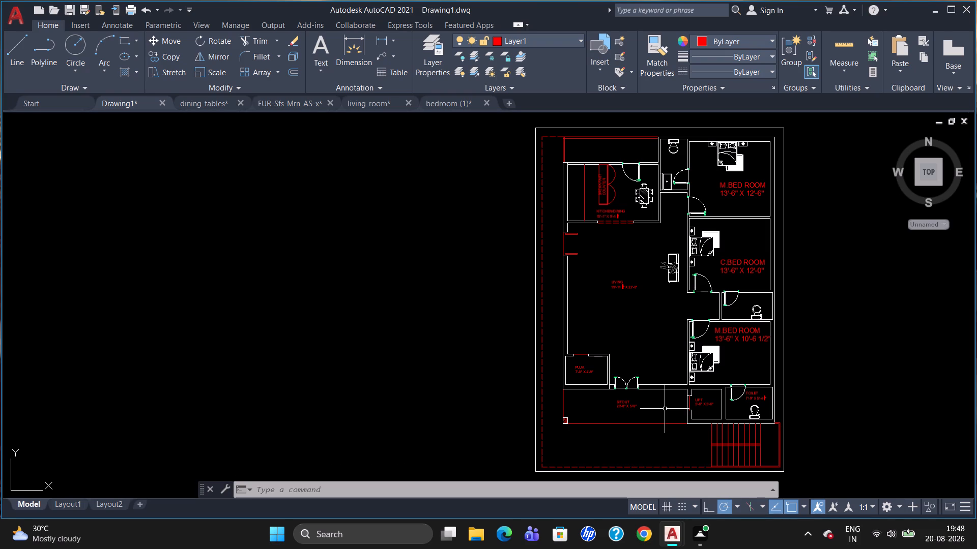
pyautogui.scroll(2, 651, 425)
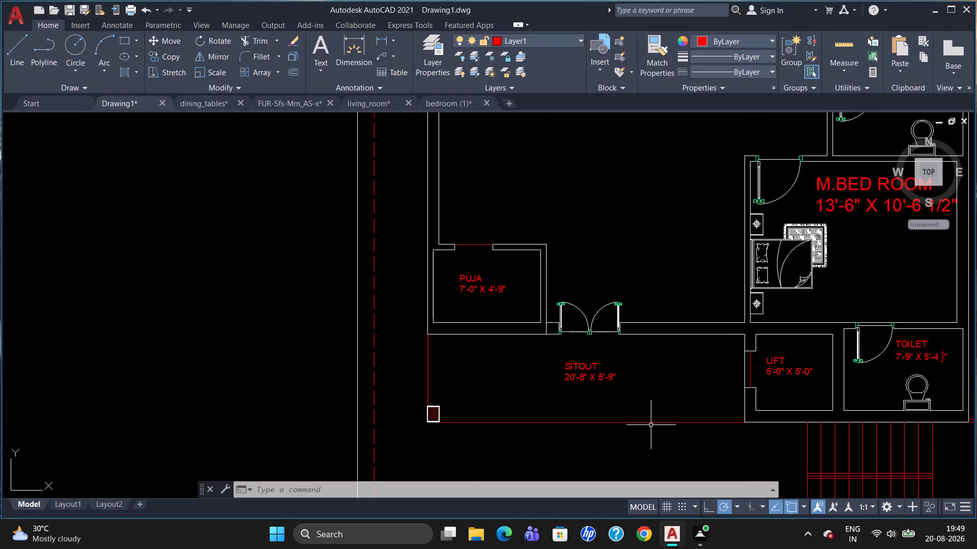
pyautogui.scroll(-2, 655, 391)
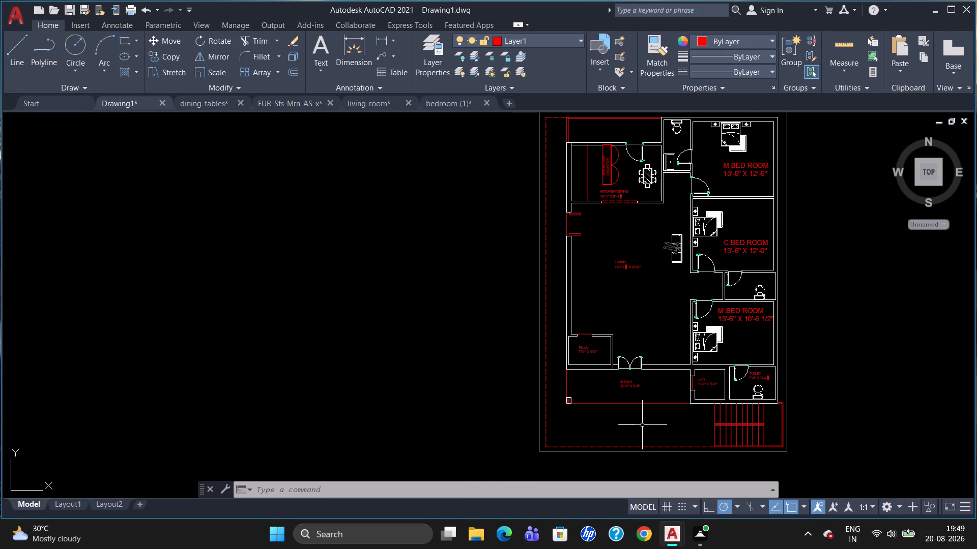
pyautogui.scroll(1, 641, 424)
pyautogui.scroll(-1, 642, 424)
pyautogui.scroll(1, 646, 455)
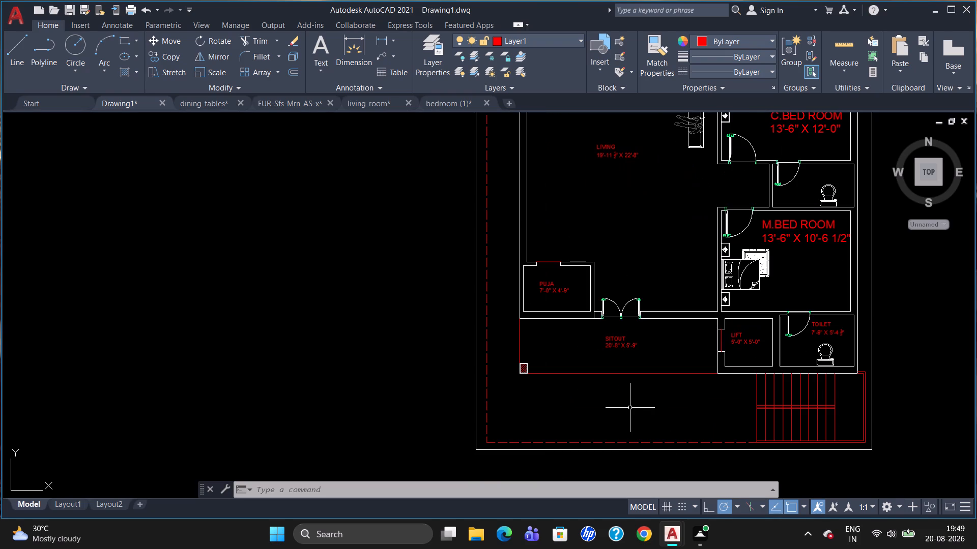
pyautogui.press('t')
pyautogui.press('Return')
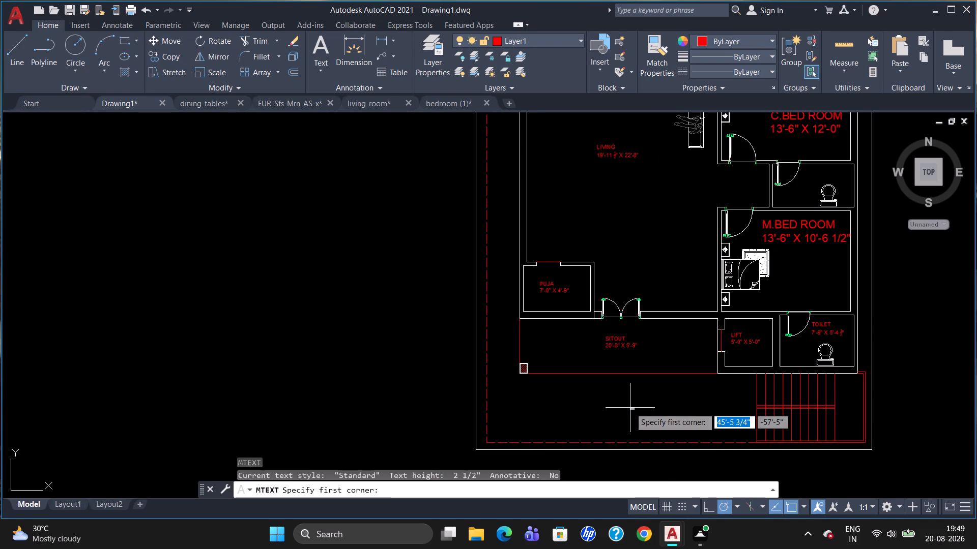
pyautogui.click(596, 390)
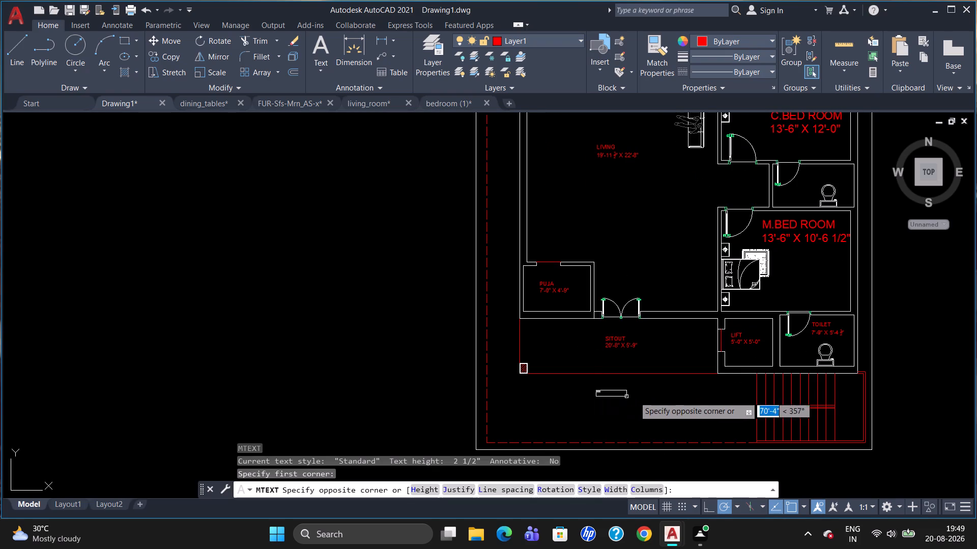
pyautogui.click(683, 417)
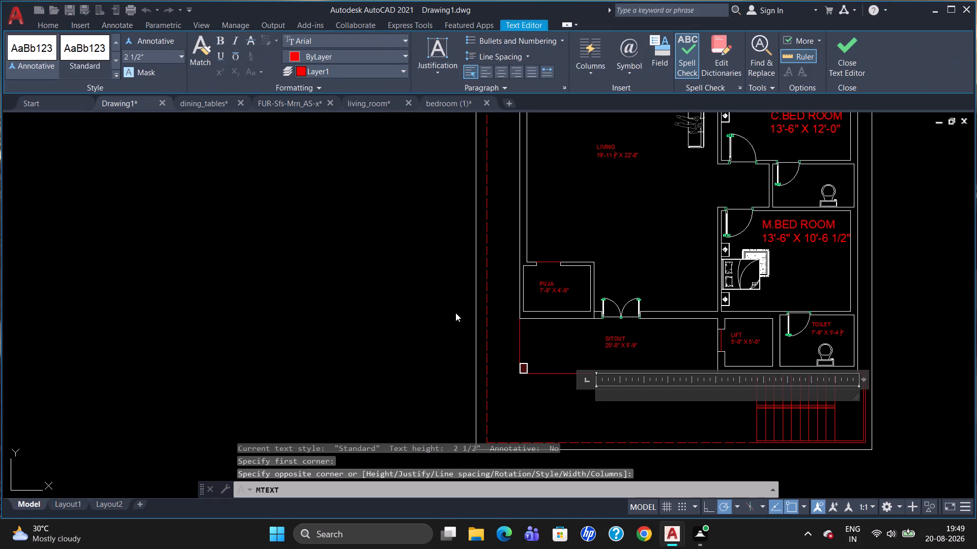
pyautogui.click(143, 58)
pyautogui.press('BackSpace')
pyautogui.press('5')
pyautogui.press('Return')
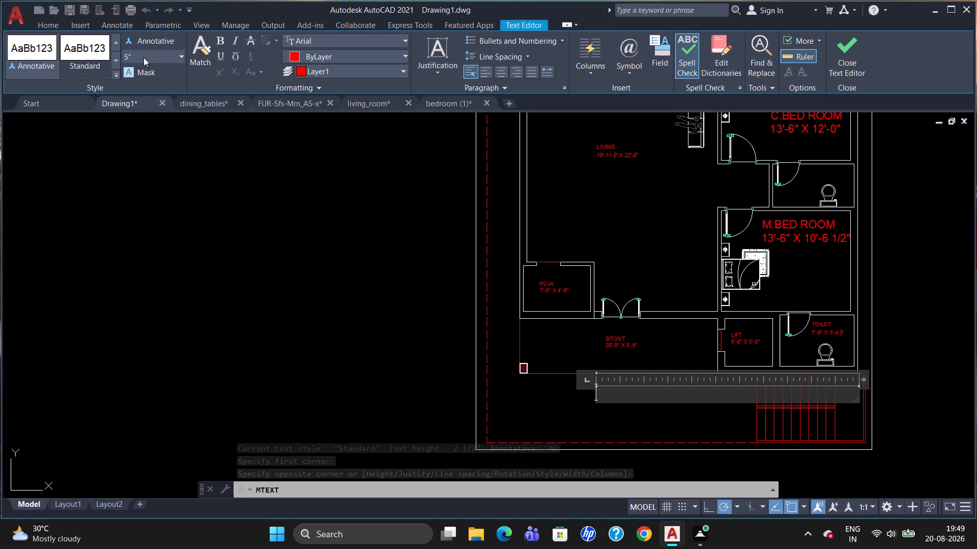
pyautogui.press('6')
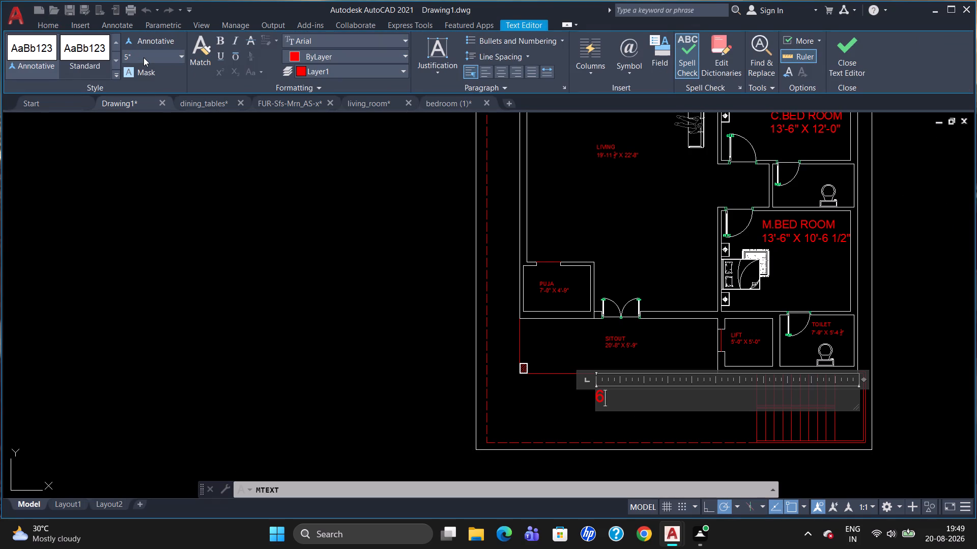
pyautogui.write('\'-6"')
pyautogui.press('space')
pyautogui.write('BALCONY')
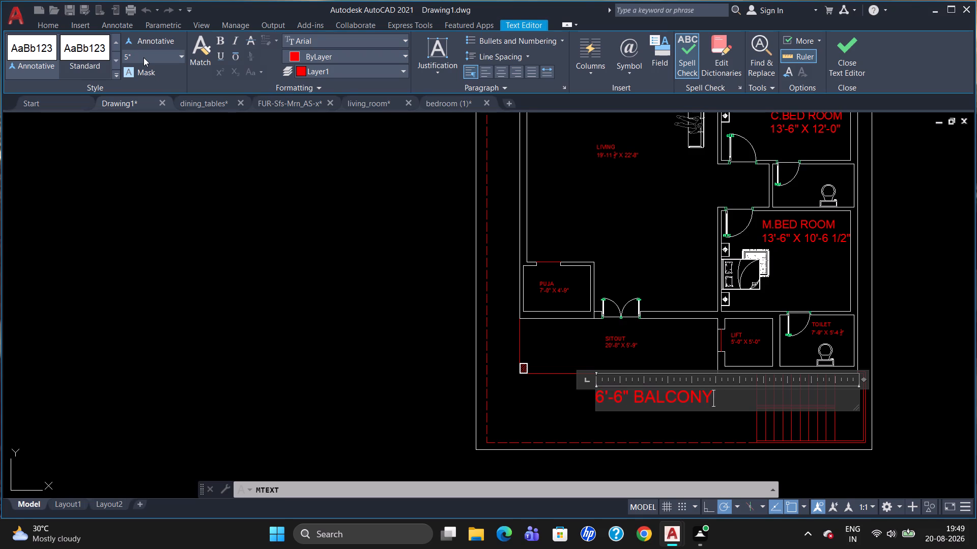
pyautogui.click(519, 428)
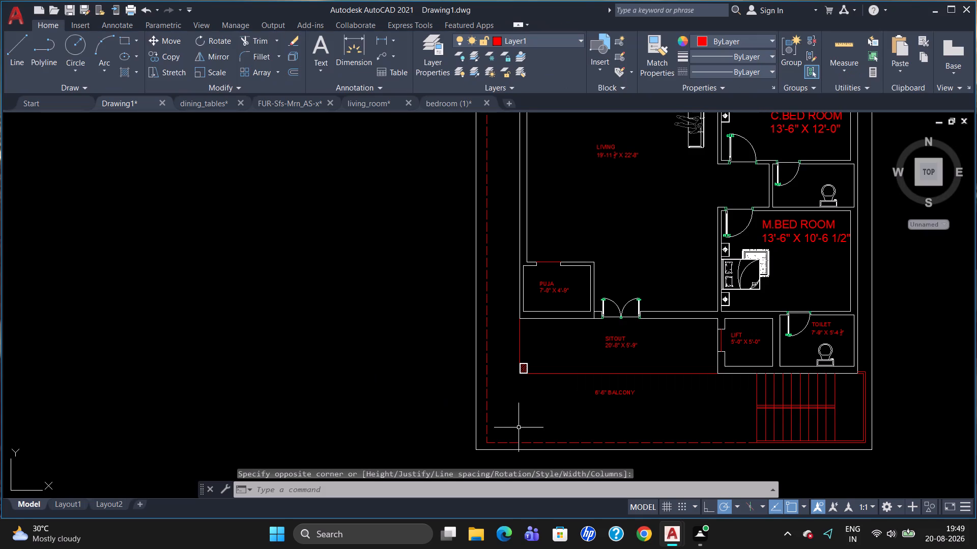
# Shift the 6'-6" BALCONY label slightly southeast so it sits midway between the sitout edge and the dashed boundary.
pyautogui.scroll(2, 597, 410)
pyautogui.click(630, 367)
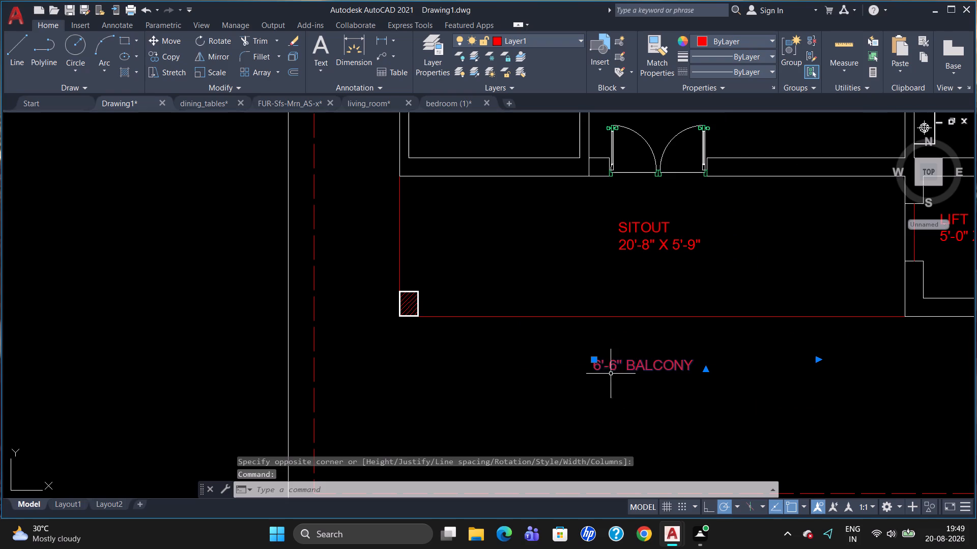
pyautogui.click(590, 359)
pyautogui.doubleClick(594, 359)
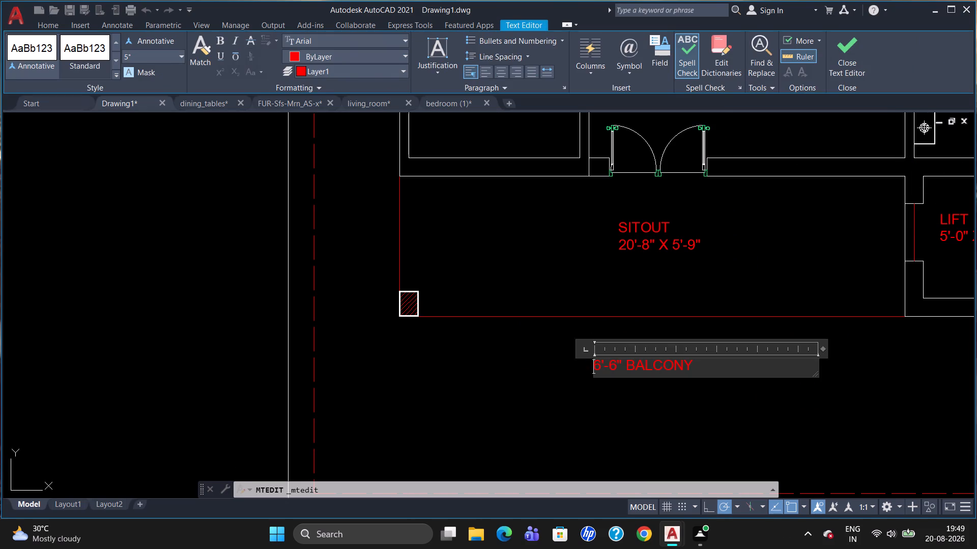
pyautogui.press('Escape')
pyautogui.click(622, 363)
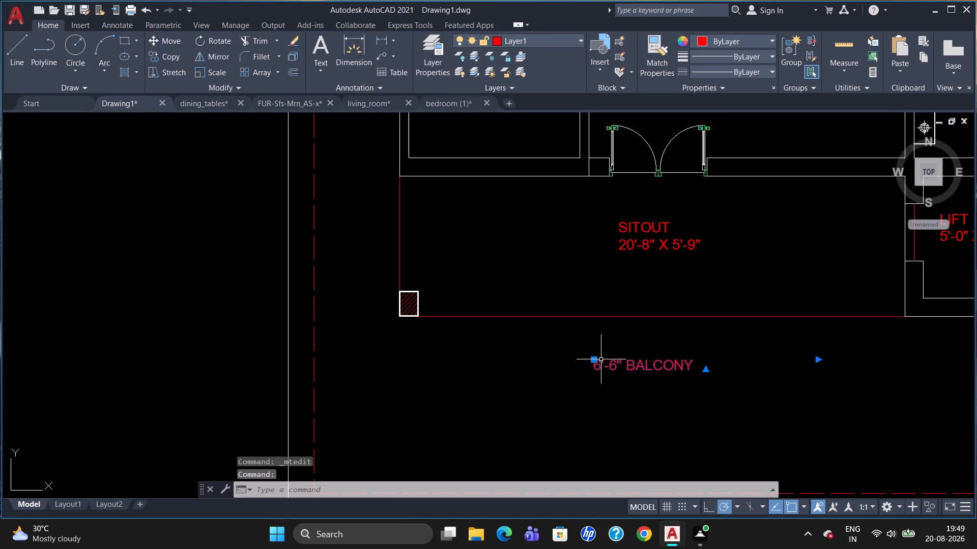
pyautogui.click(592, 361)
pyautogui.click(612, 370)
pyautogui.press('Escape')
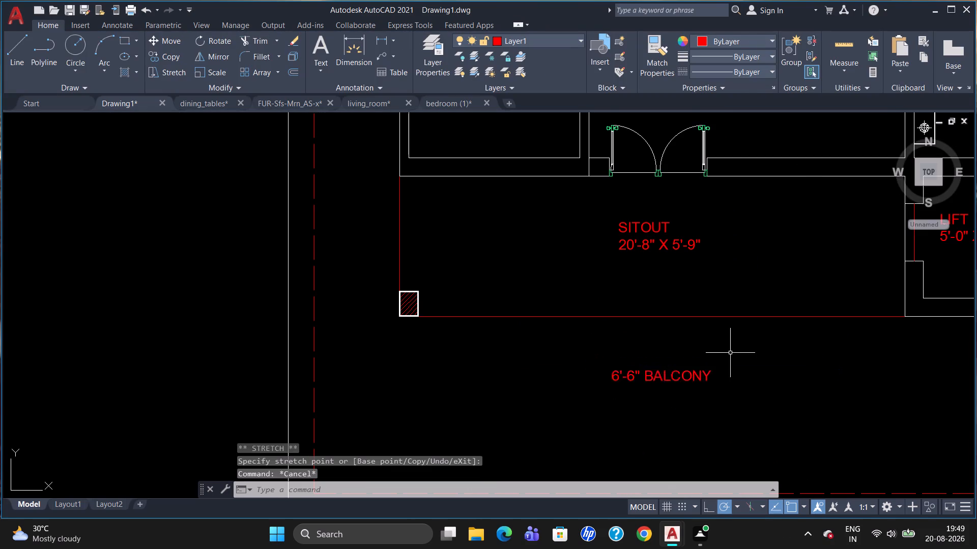
pyautogui.scroll(-3, 731, 353)
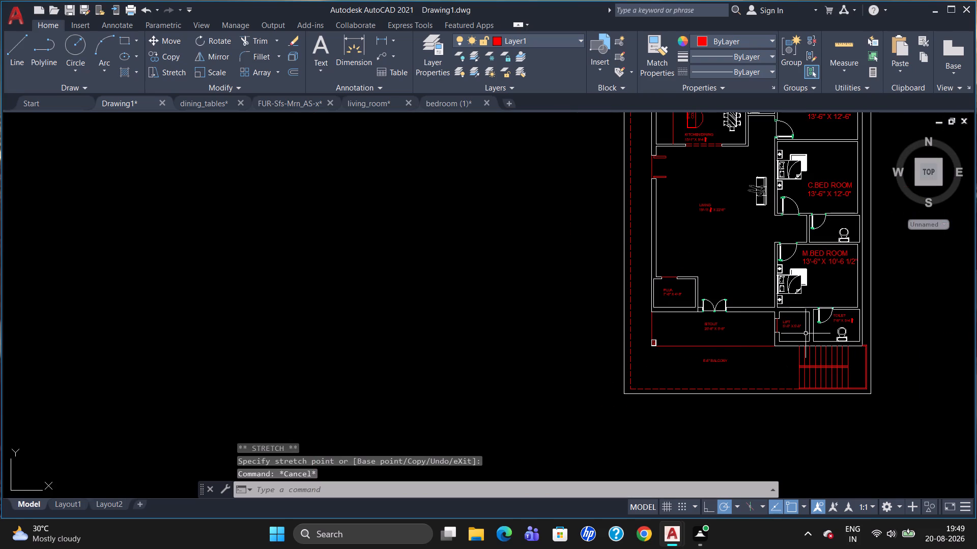
pyautogui.scroll(2, 806, 334)
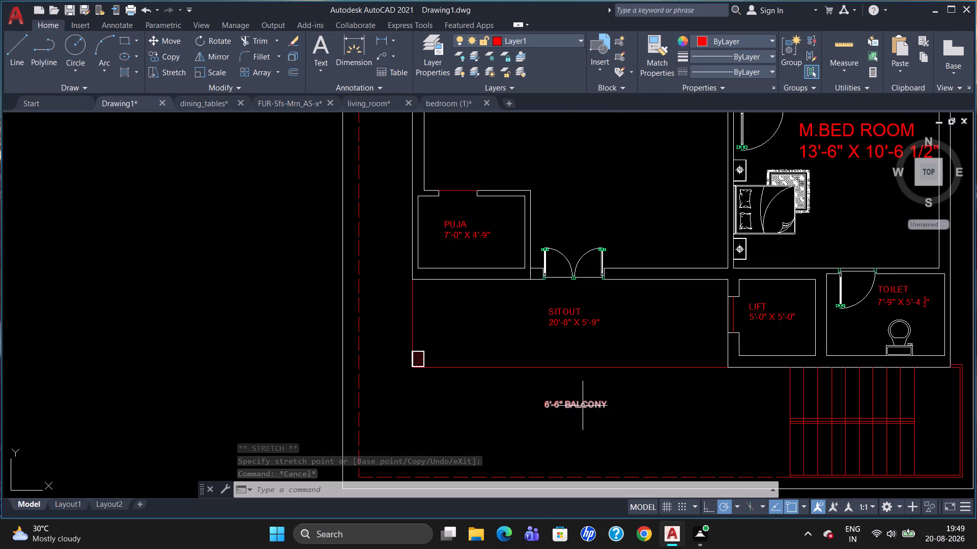
pyautogui.click(581, 404)
pyautogui.click(546, 401)
pyautogui.click(554, 413)
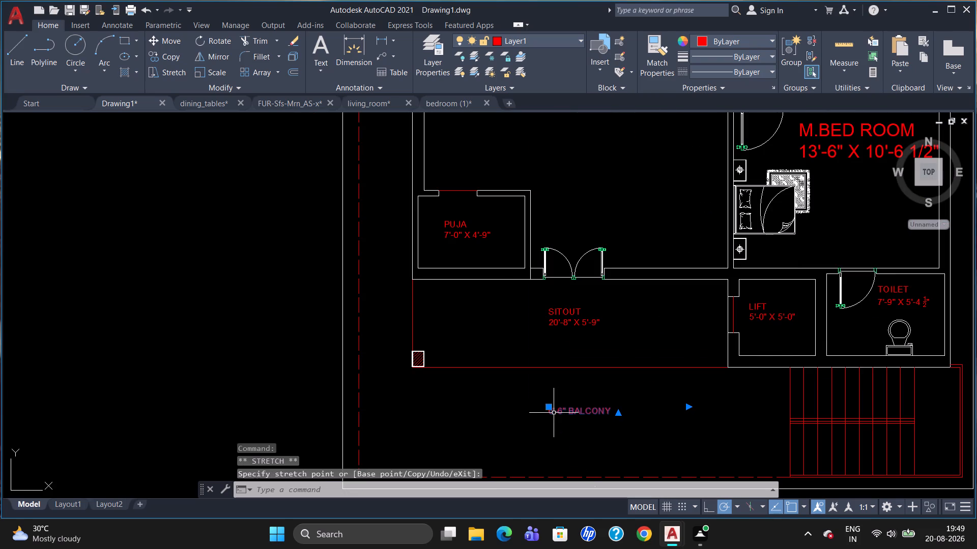
pyautogui.press('Escape')
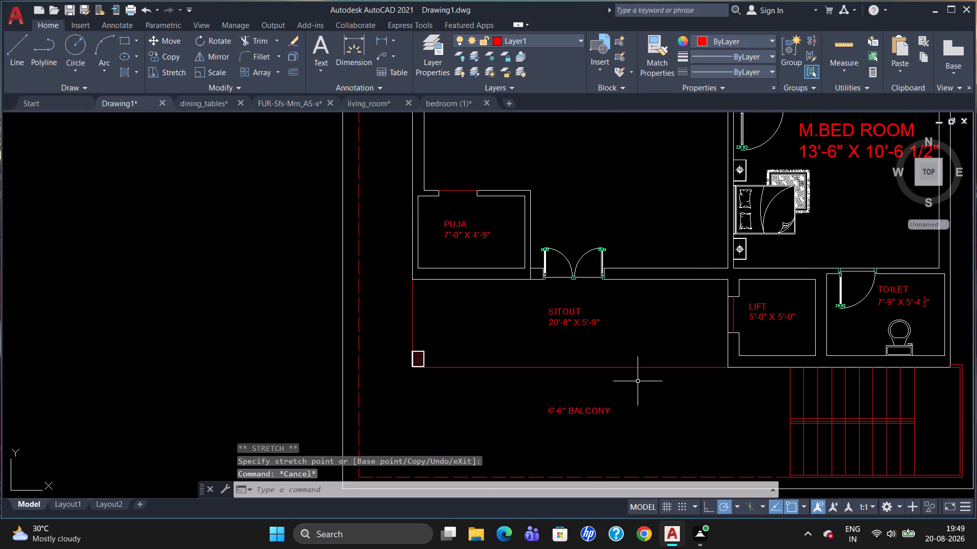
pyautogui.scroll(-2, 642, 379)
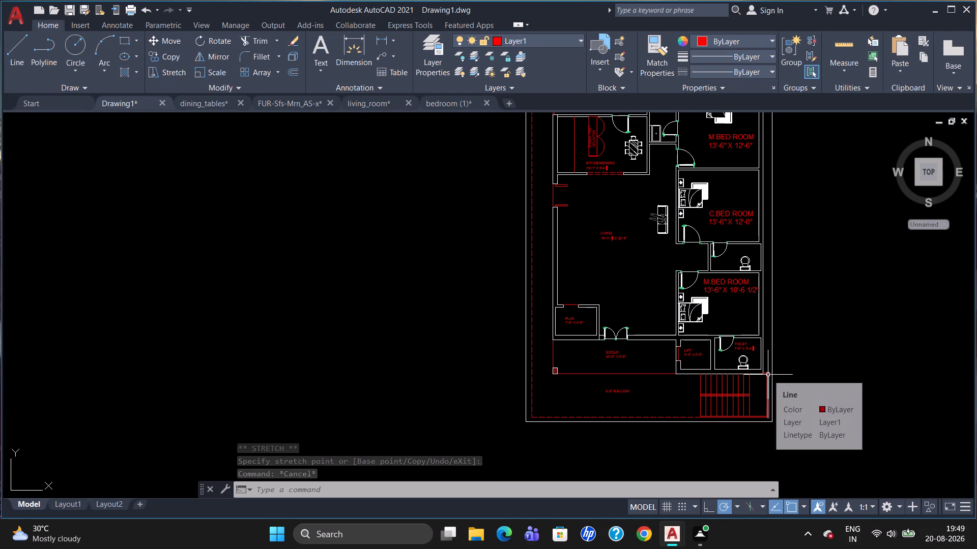
# Inspect the floor plan from the sitout and toilet up to the kitchen/dining and bedrooms for spaces still missing labels.
pyautogui.scroll(2, 748, 306)
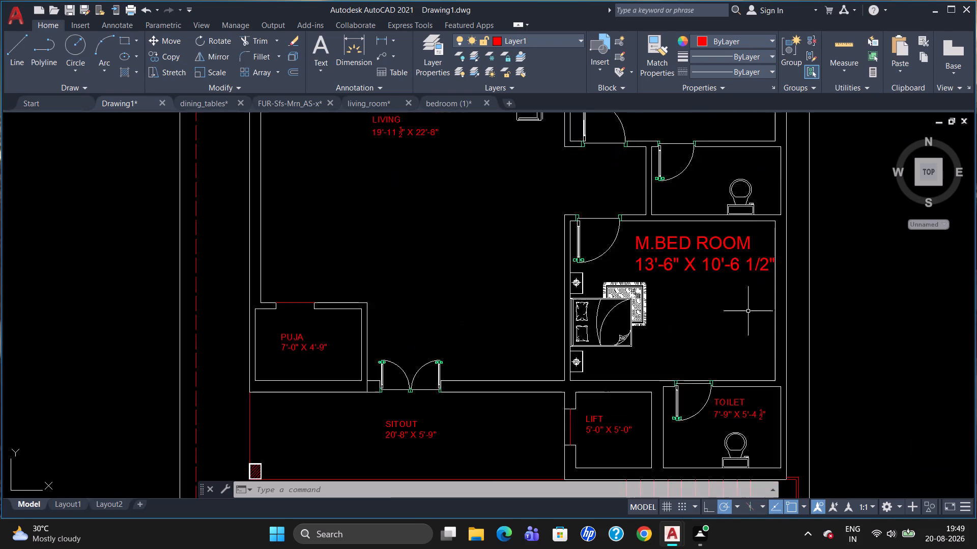
pyautogui.scroll(-3, 749, 326)
pyautogui.scroll(2, 705, 191)
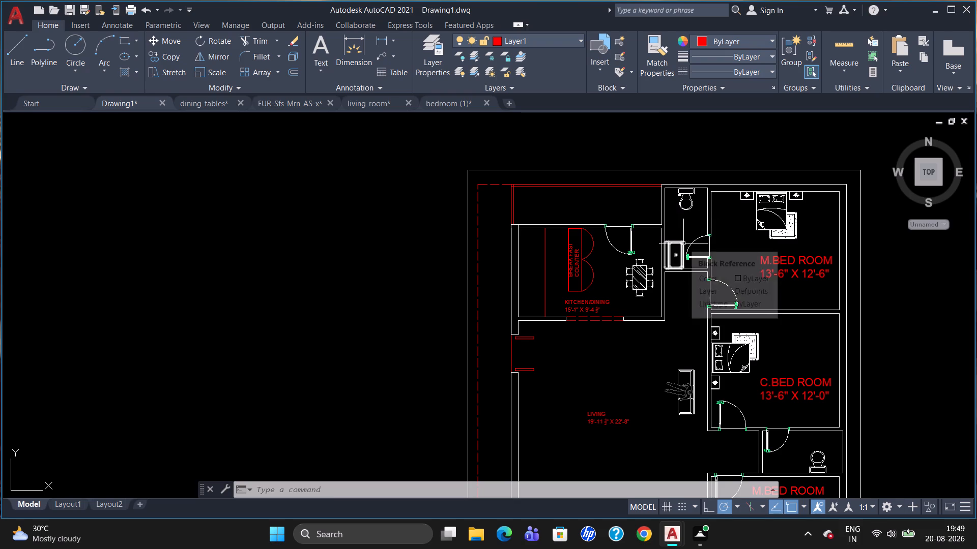
pyautogui.scroll(1, 635, 233)
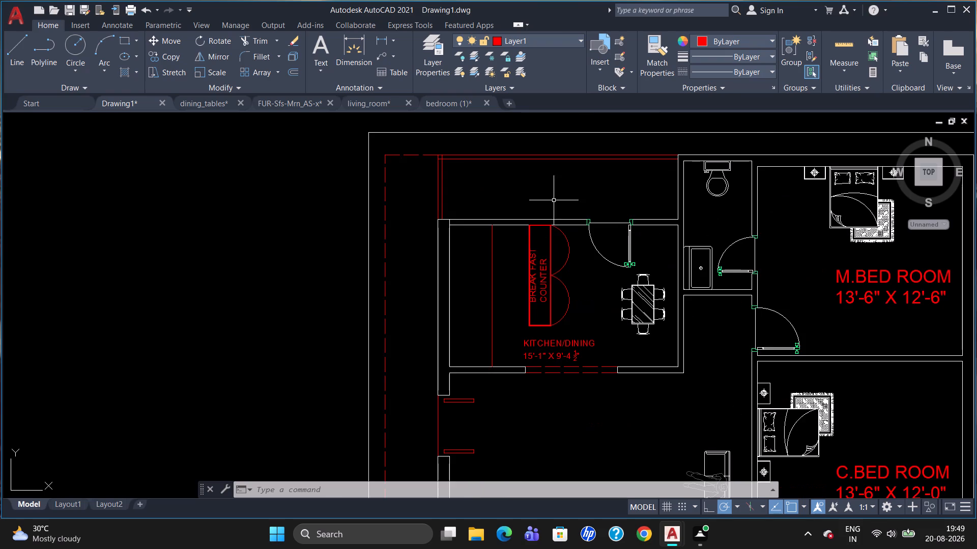
pyautogui.scroll(1, 558, 193)
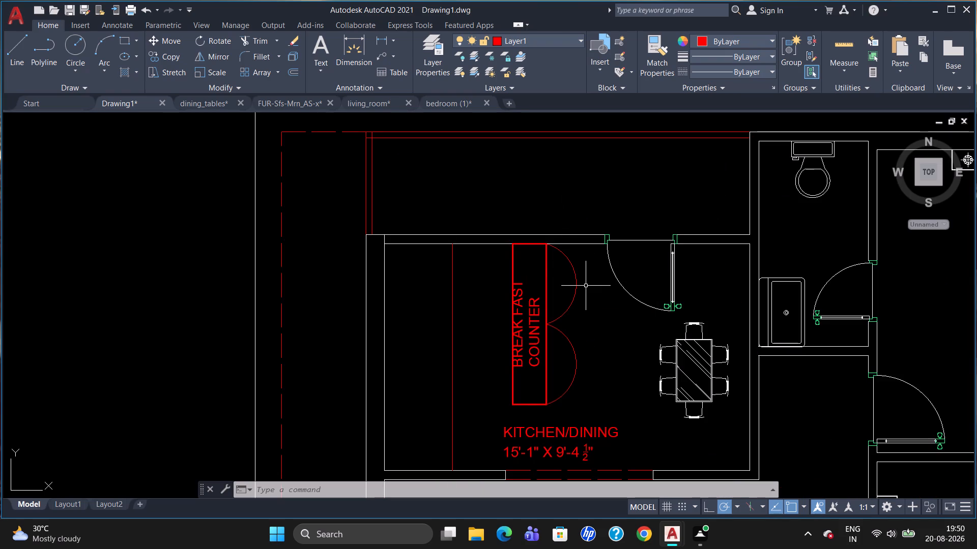
pyautogui.scroll(-1, 475, 346)
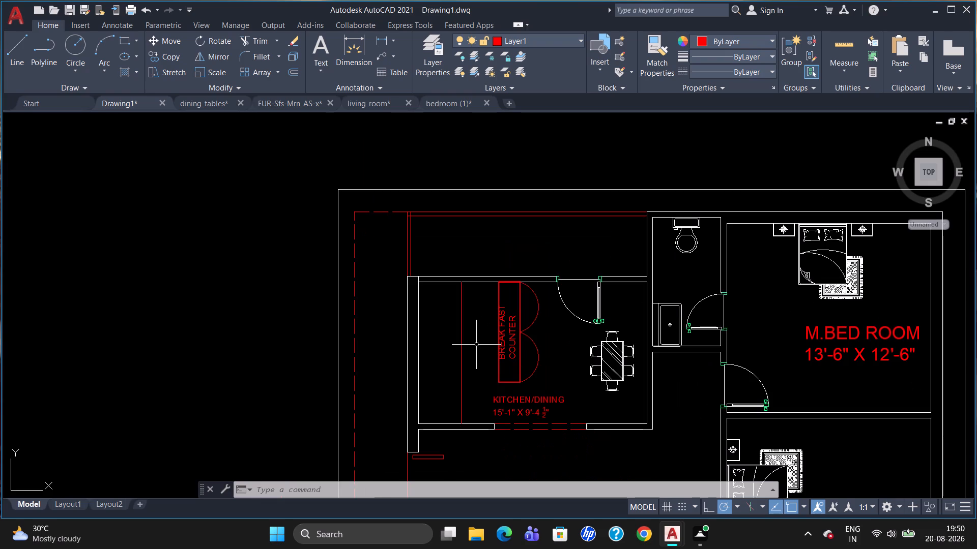
pyautogui.scroll(-1, 463, 370)
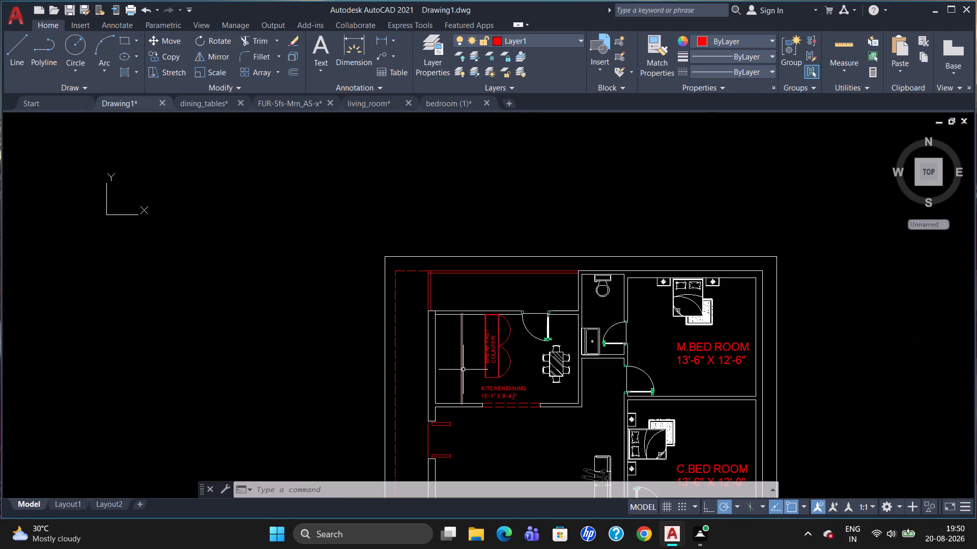
pyautogui.scroll(-1, 552, 338)
pyautogui.scroll(2, 565, 395)
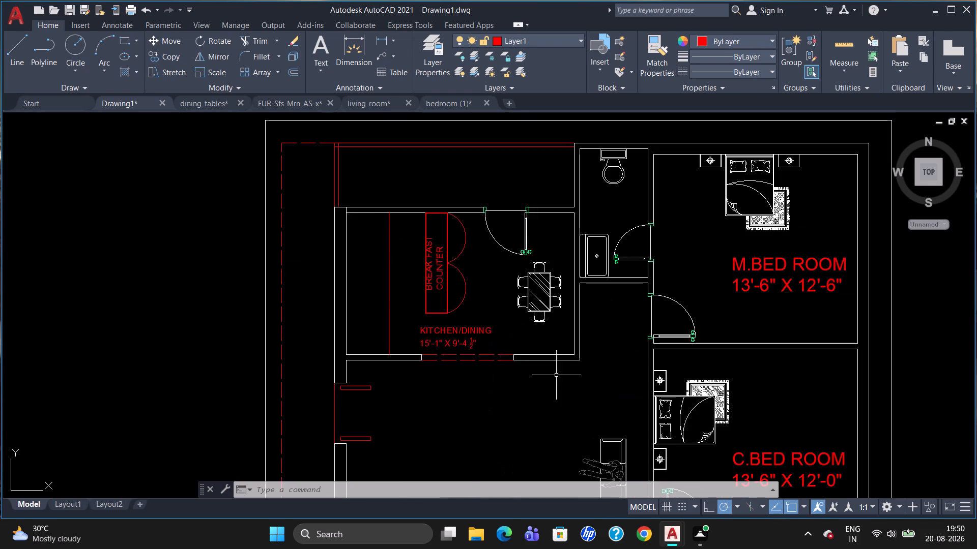
pyautogui.scroll(-2, 558, 350)
pyautogui.scroll(2, 572, 422)
pyautogui.scroll(-2, 556, 384)
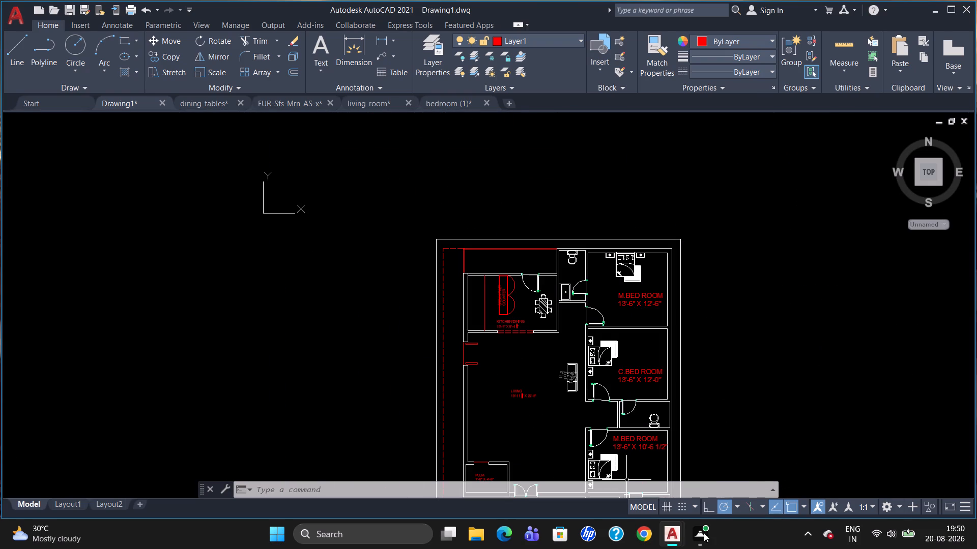
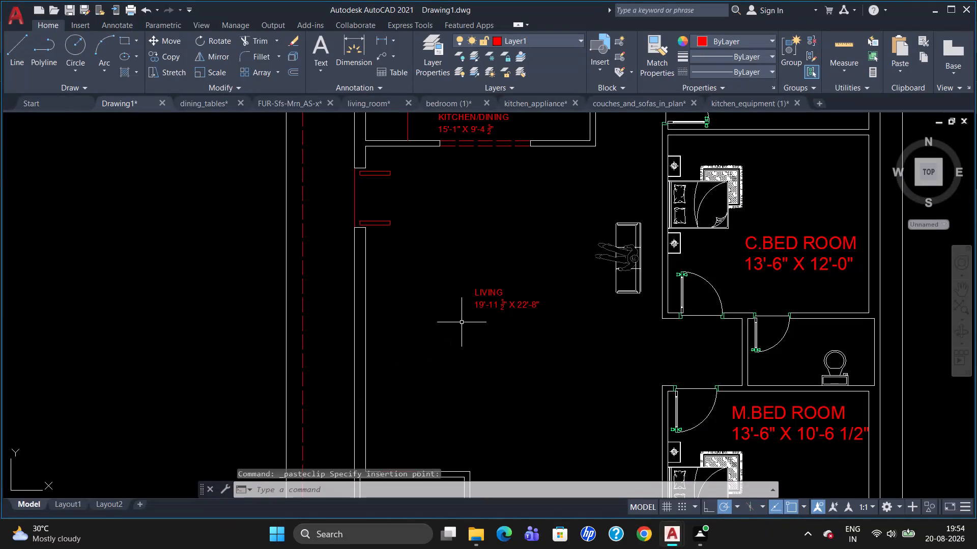
# Rotate the loose kitchen sink block west of the plan by 90° about its northeast corner.
pyautogui.scroll(-1, 490, 291)
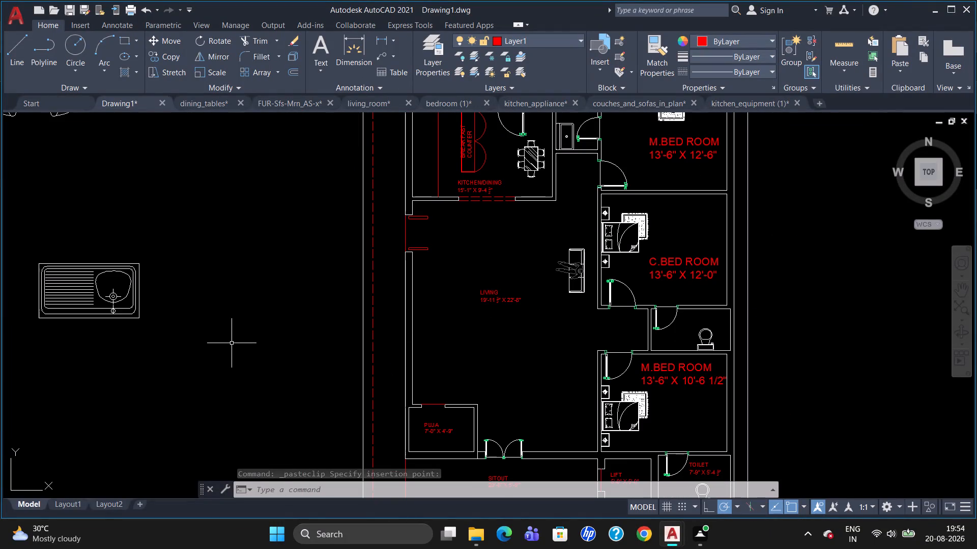
pyautogui.scroll(-1, 417, 242)
pyautogui.click(207, 267)
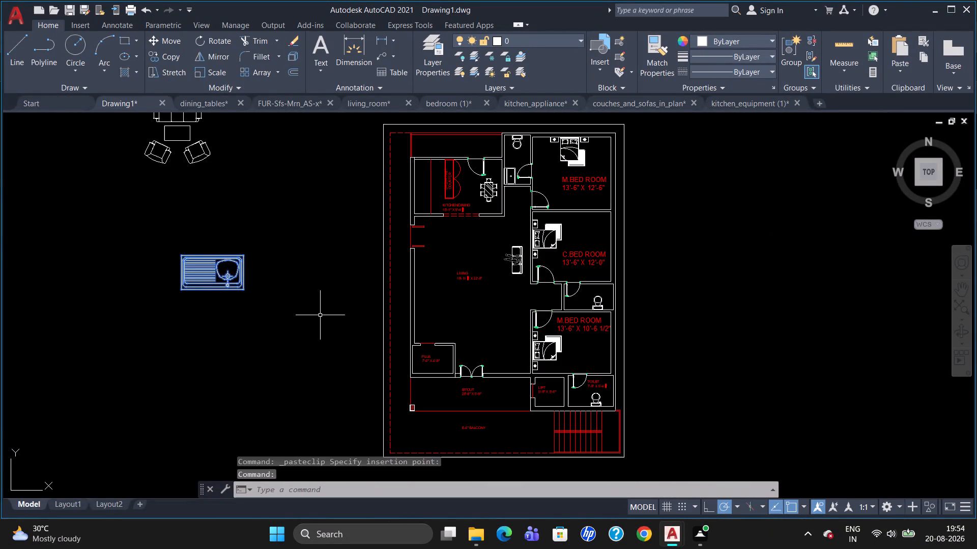
pyautogui.write('RO')
pyautogui.press('Return')
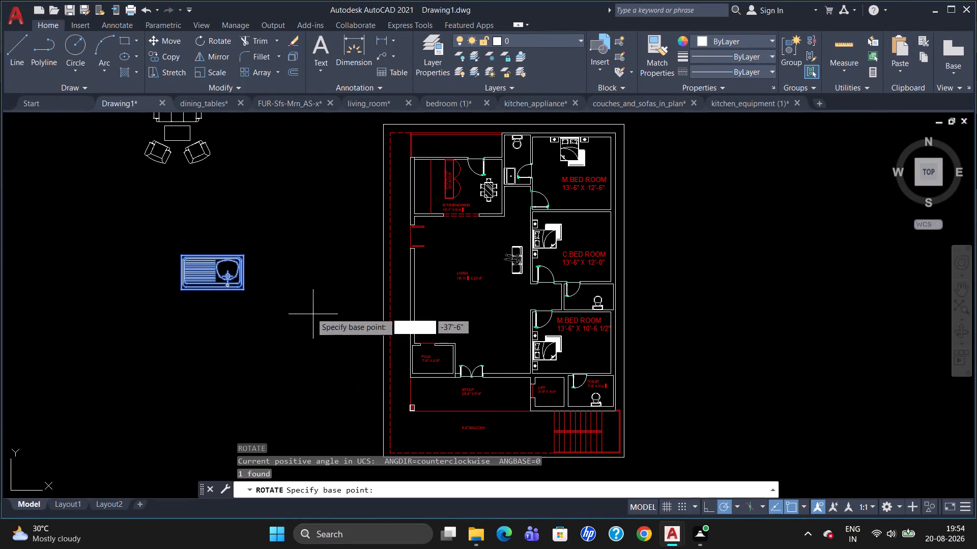
pyautogui.click(243, 253)
pyautogui.press('Return')
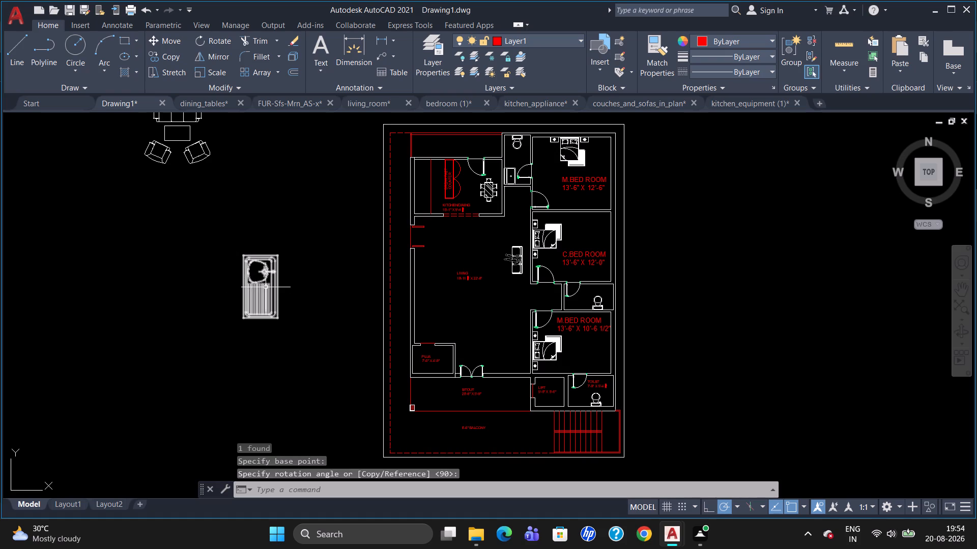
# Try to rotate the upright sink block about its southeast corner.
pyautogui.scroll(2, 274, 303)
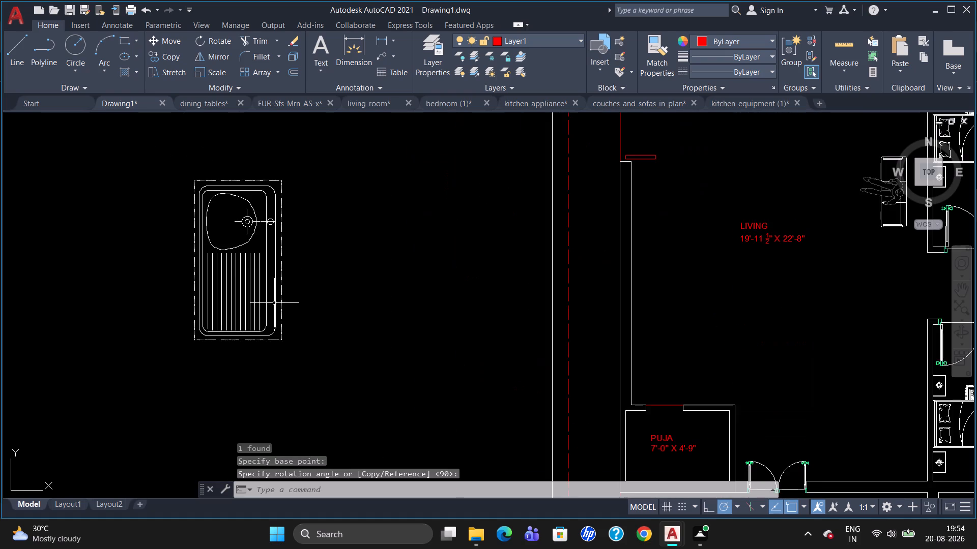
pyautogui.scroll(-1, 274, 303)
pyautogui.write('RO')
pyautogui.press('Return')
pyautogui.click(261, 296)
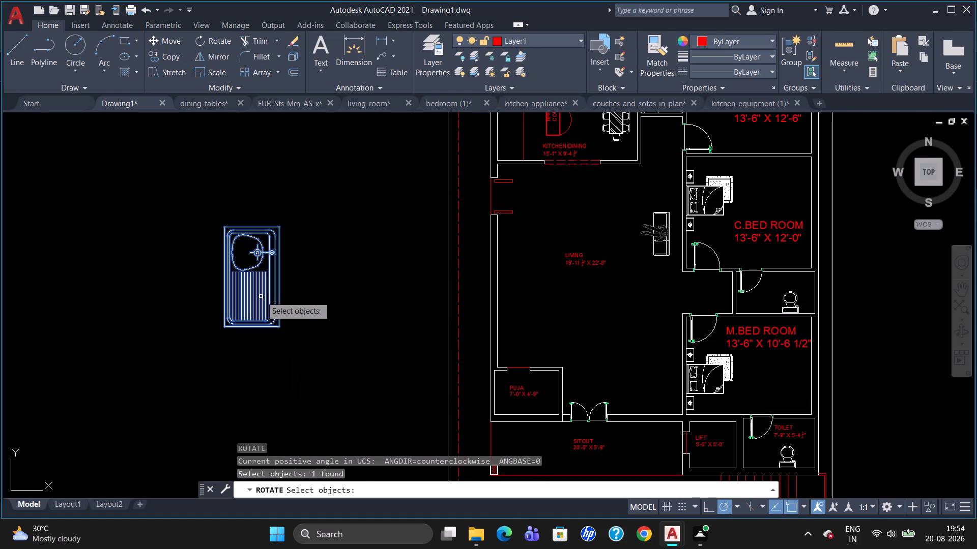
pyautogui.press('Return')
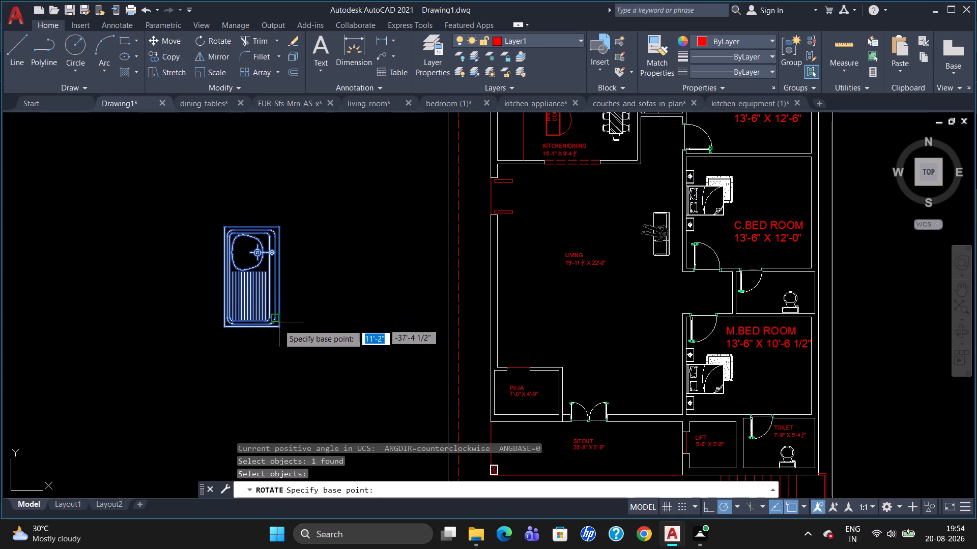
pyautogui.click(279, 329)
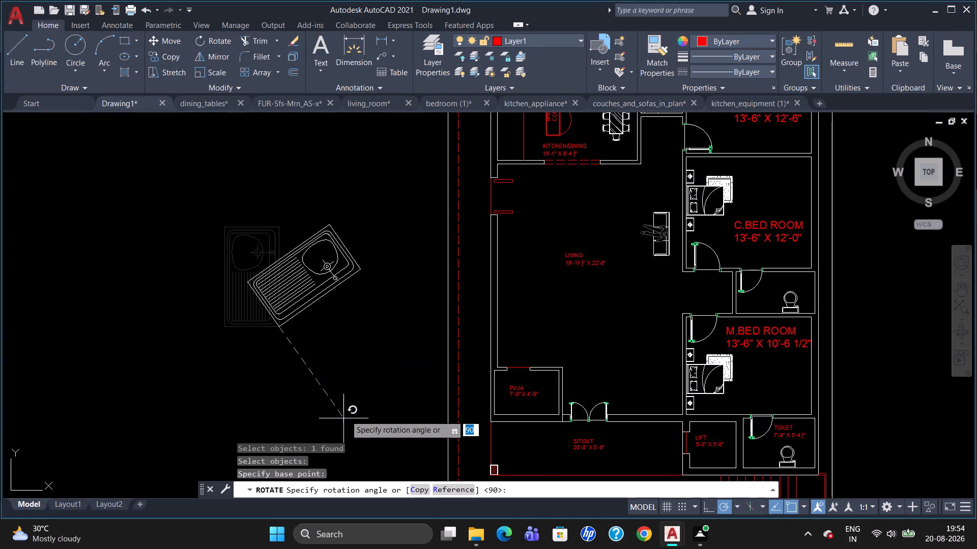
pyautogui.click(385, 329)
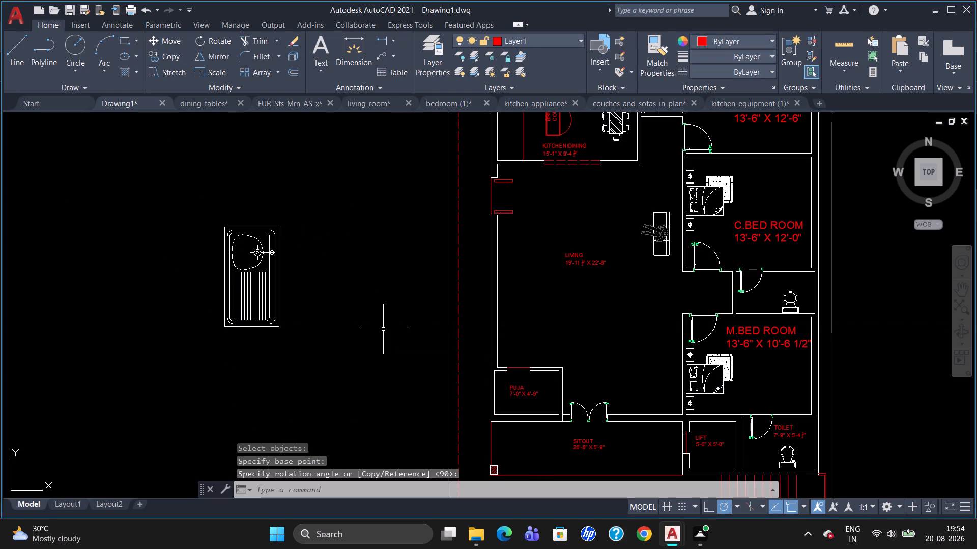
# Rotate the sink block 180° about its northeast corner so the bowl faces south.
pyautogui.click(257, 325)
pyautogui.write('RO')
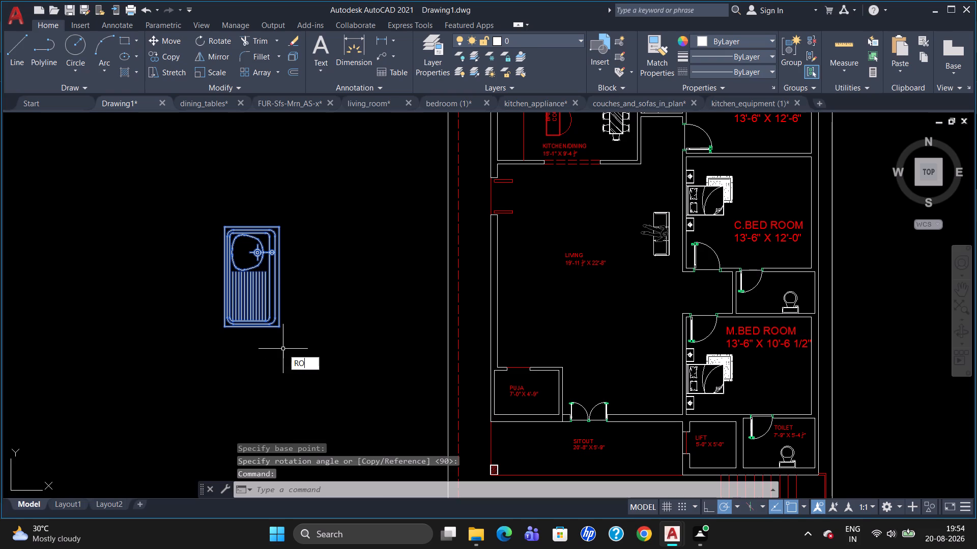
pyautogui.press('Return')
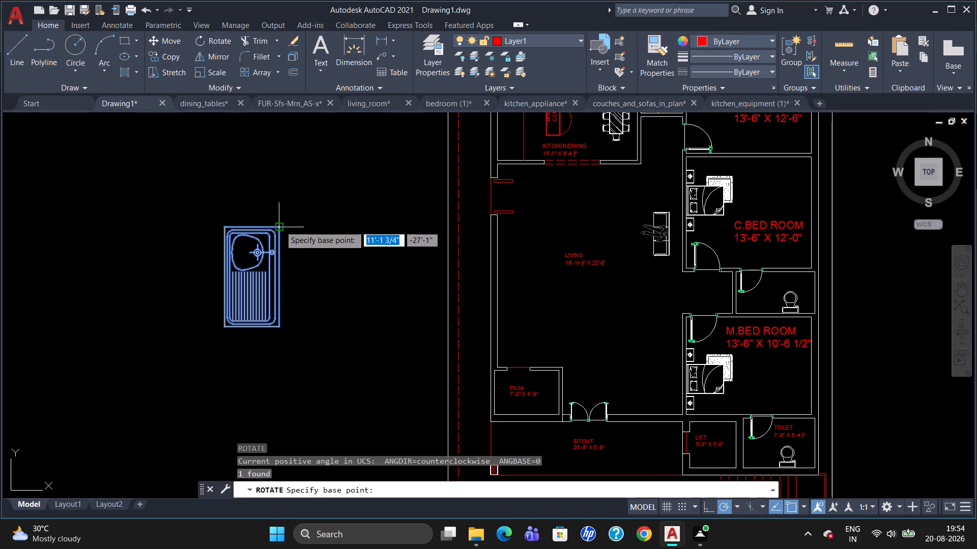
pyautogui.click(280, 226)
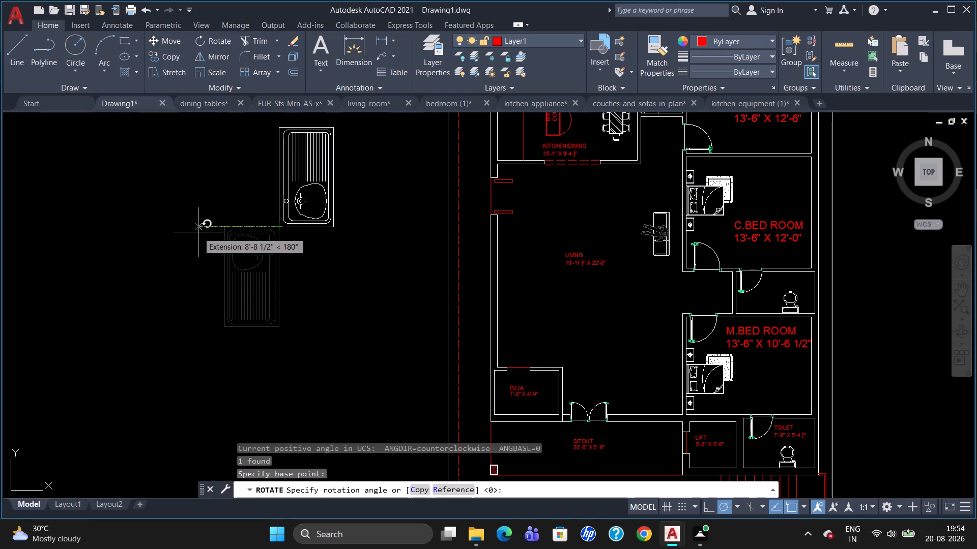
pyautogui.click(198, 232)
# Move the sink block by its southeast corner to the south end of the kitchen counter strip.
pyautogui.click(332, 217)
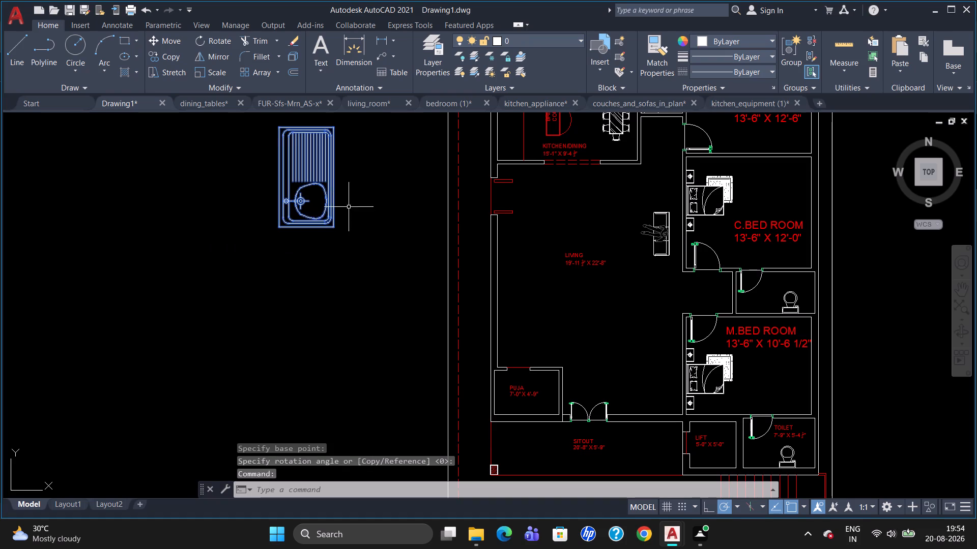
pyautogui.scroll(-3, 361, 236)
pyautogui.scroll(3, 409, 182)
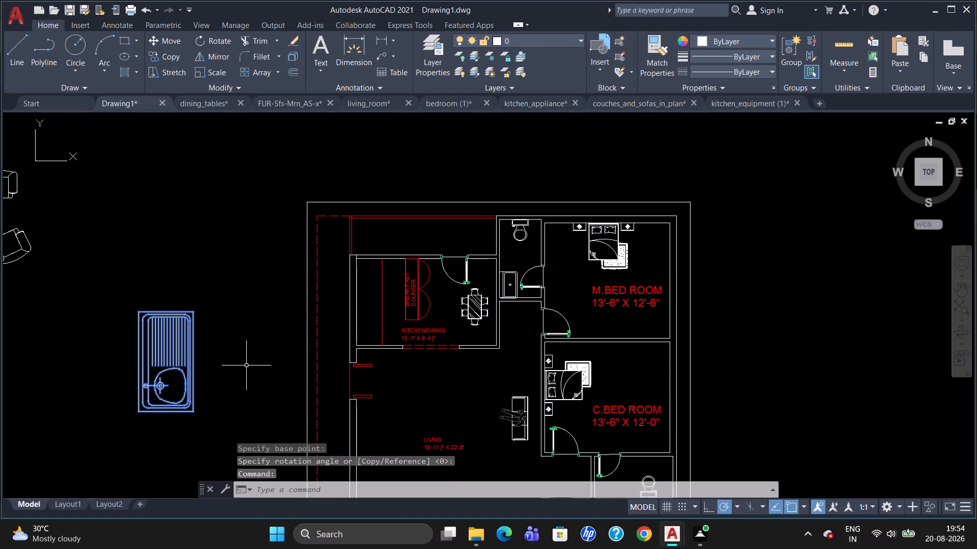
pyautogui.press('m')
pyautogui.press('Return')
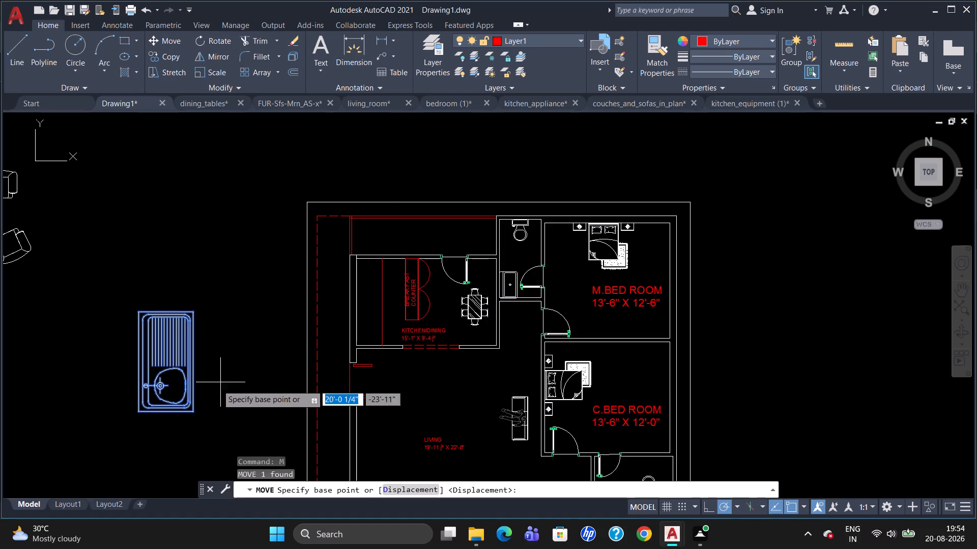
pyautogui.click(190, 417)
pyautogui.click(380, 344)
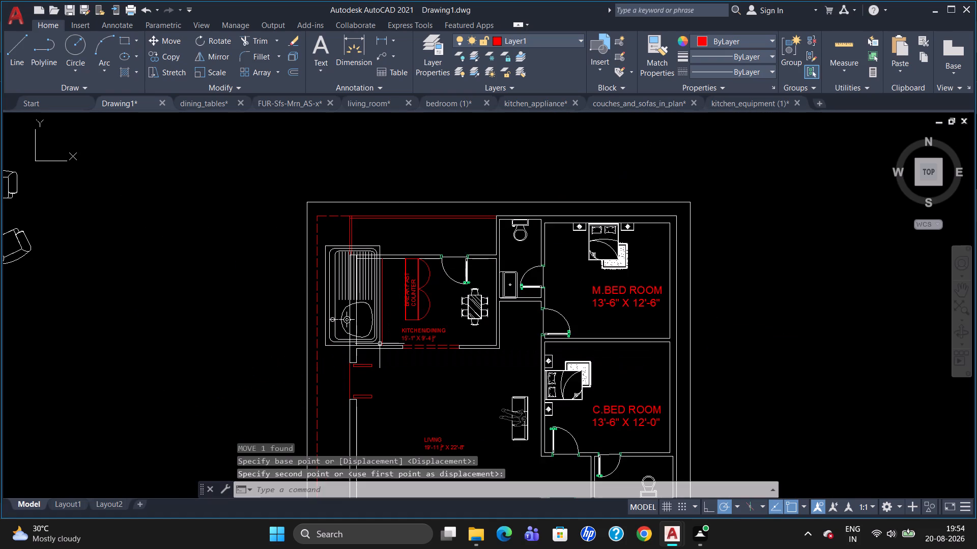
# Scale the sink block down about its southeast corner so it fits within the kitchen counter's width.
pyautogui.click(369, 326)
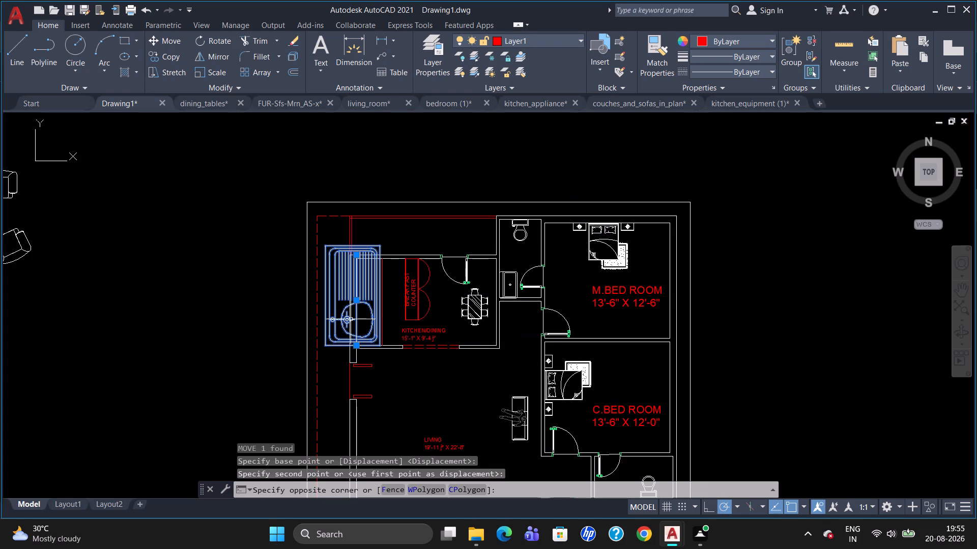
pyautogui.click(351, 319)
pyautogui.write('SC')
pyautogui.press('Return')
pyautogui.click(383, 345)
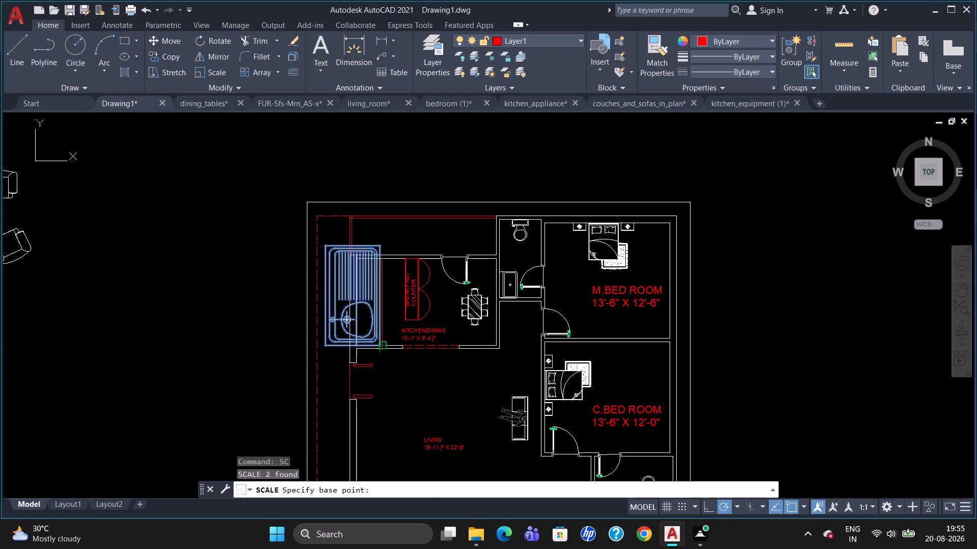
pyautogui.click(380, 322)
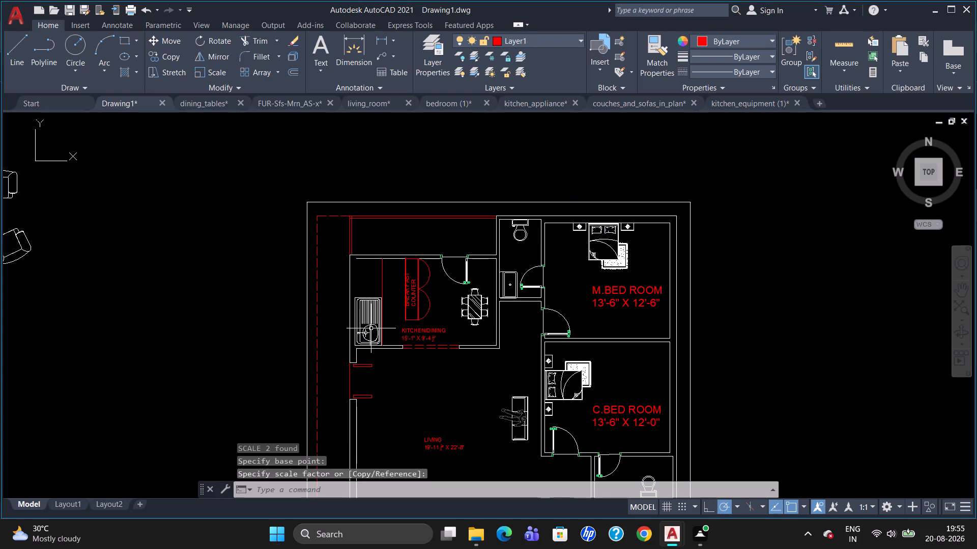
pyautogui.click(370, 328)
pyautogui.press('Escape')
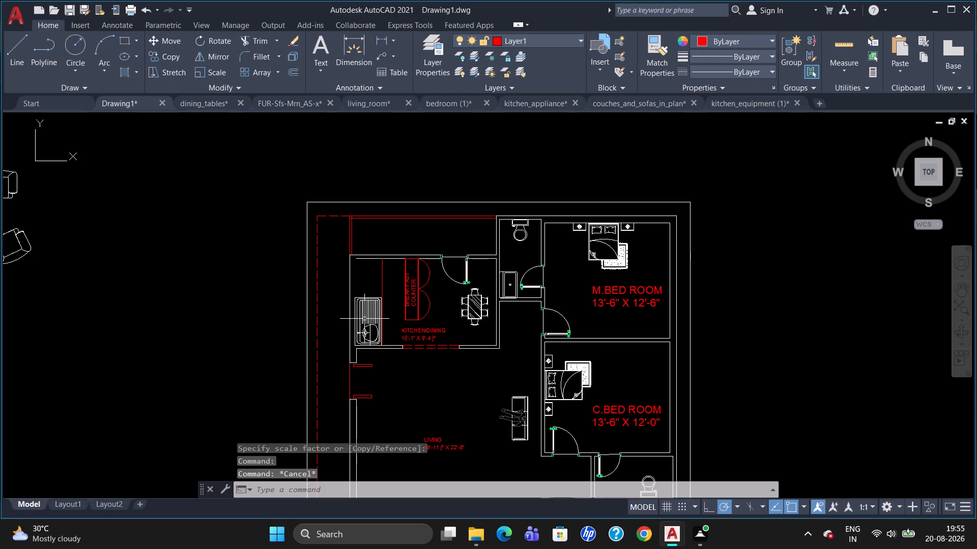
# Shift the scaled sink slightly west so it sits clear of the red counter edge.
pyautogui.scroll(3, 374, 315)
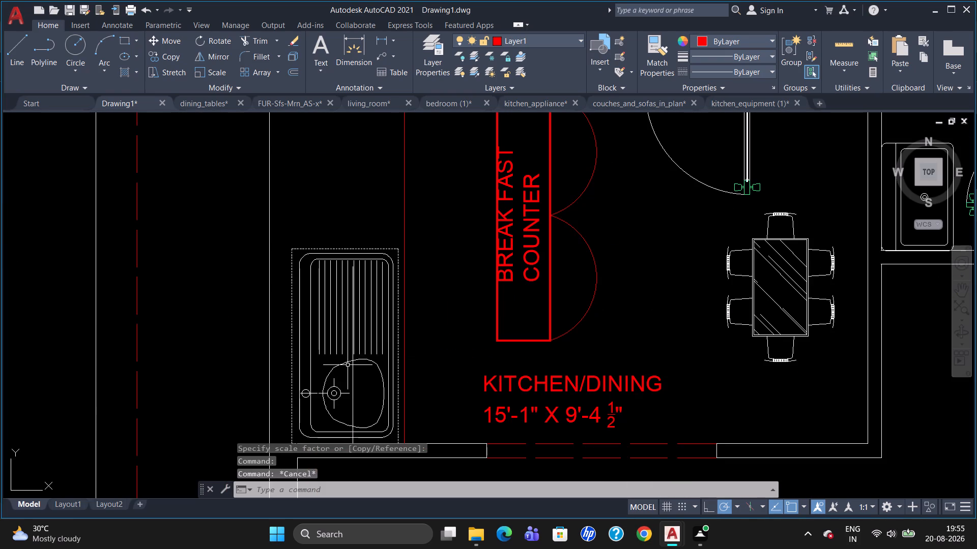
pyautogui.press('m')
pyautogui.press('Return')
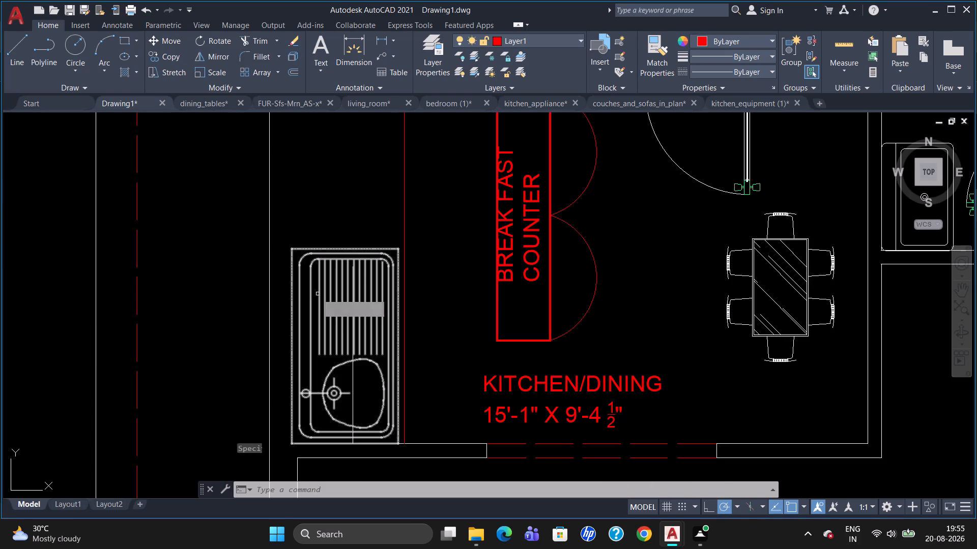
pyautogui.click(301, 252)
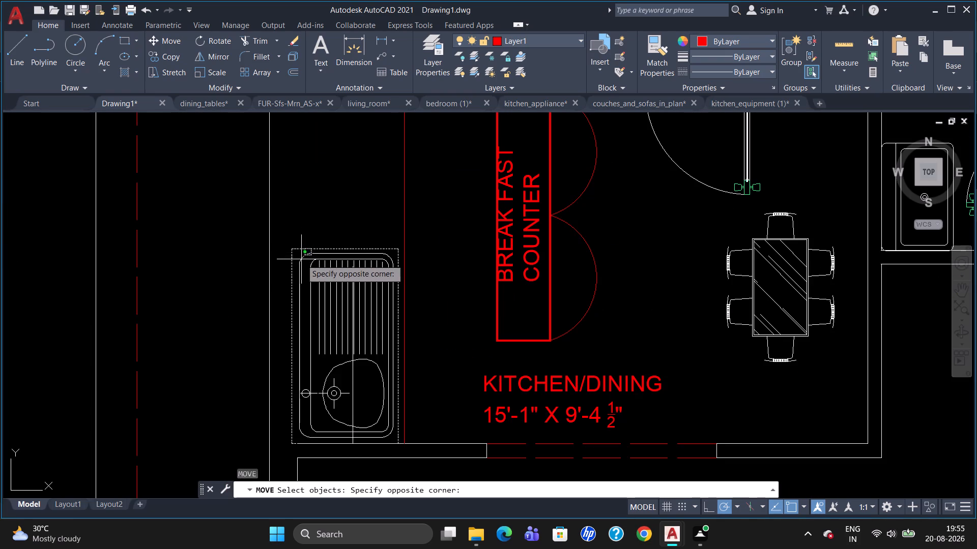
pyautogui.click(301, 259)
pyautogui.press('Return')
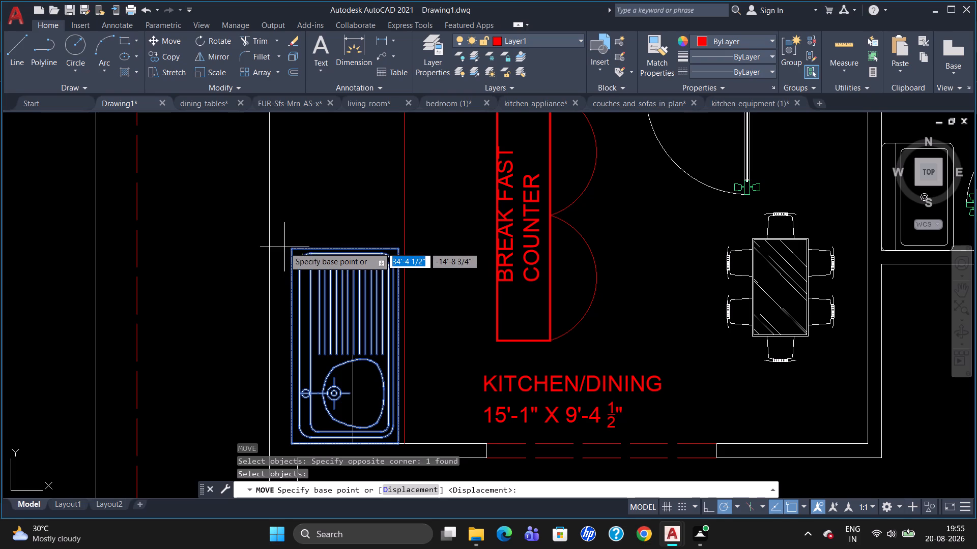
pyautogui.click(291, 249)
pyautogui.click(284, 247)
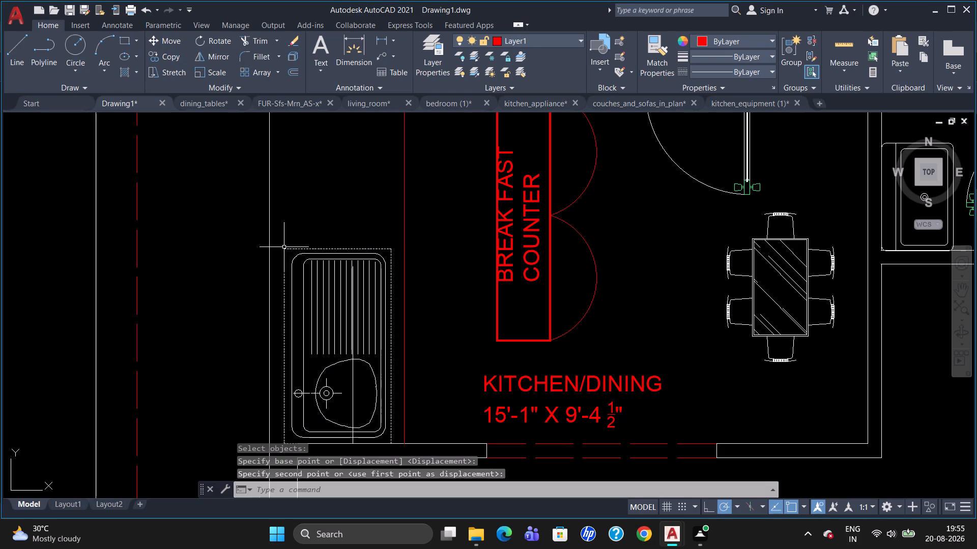
pyautogui.press('Escape')
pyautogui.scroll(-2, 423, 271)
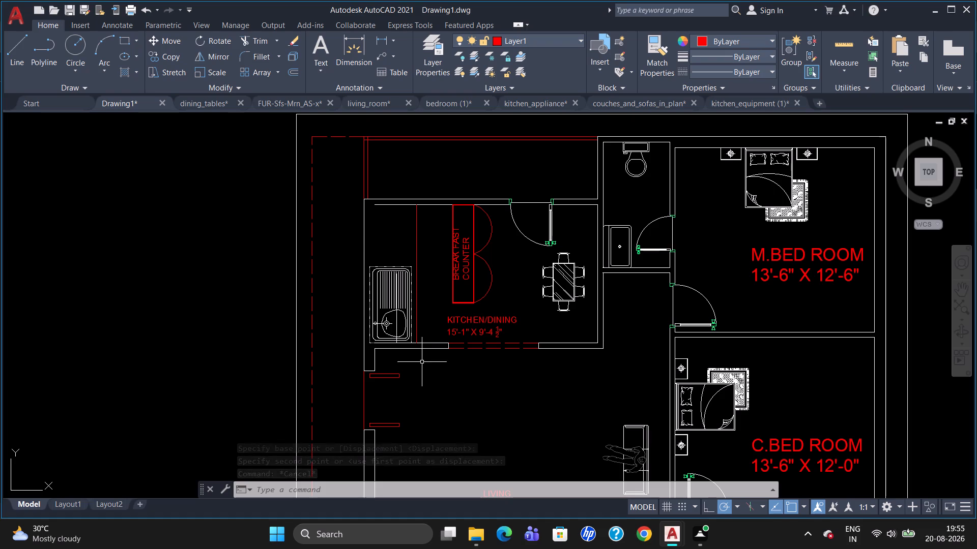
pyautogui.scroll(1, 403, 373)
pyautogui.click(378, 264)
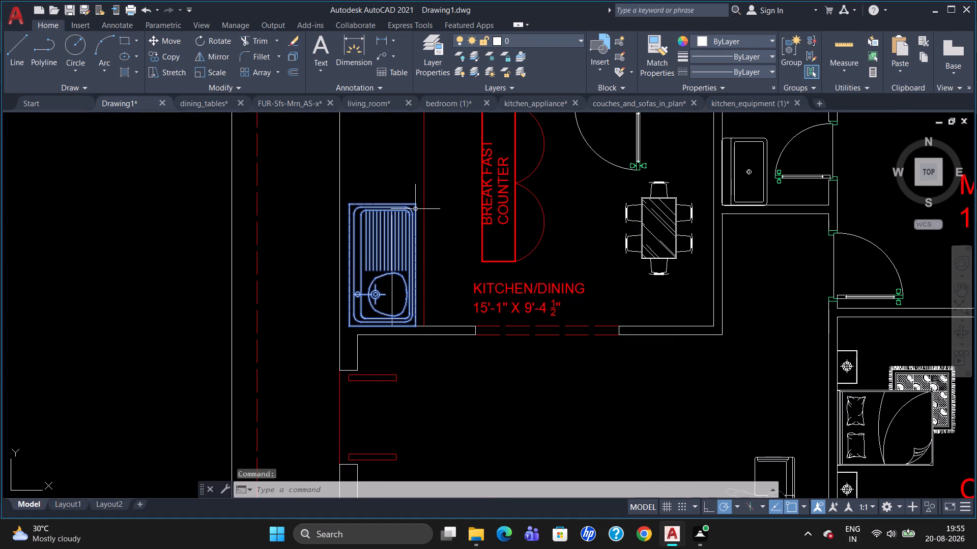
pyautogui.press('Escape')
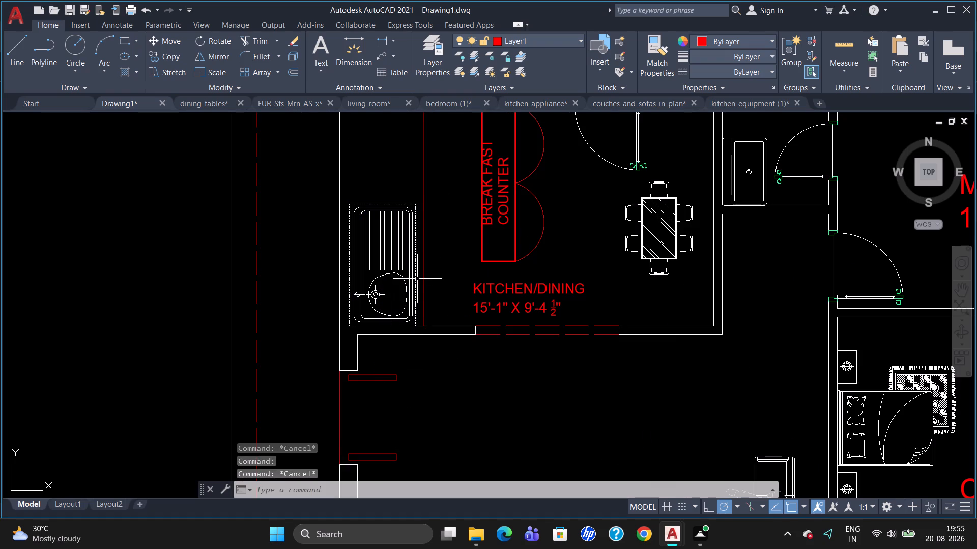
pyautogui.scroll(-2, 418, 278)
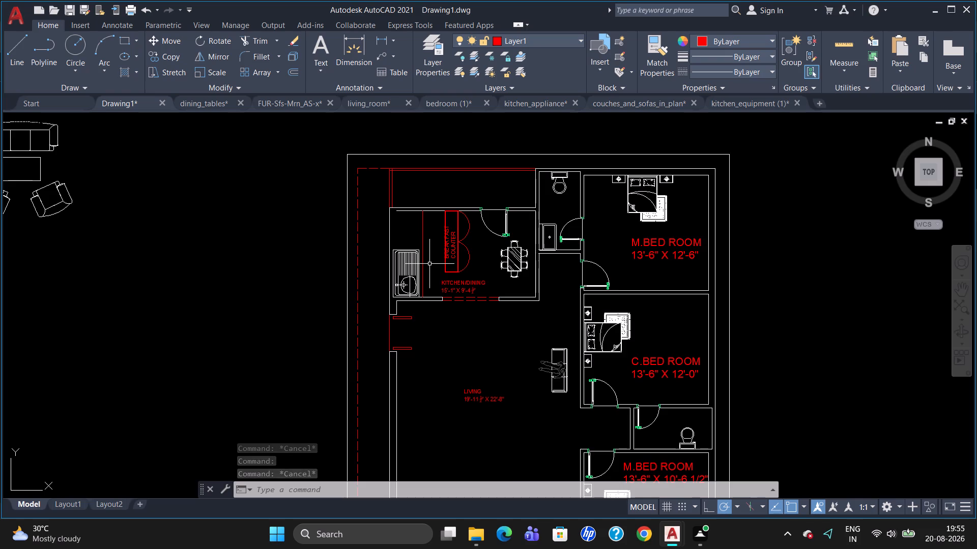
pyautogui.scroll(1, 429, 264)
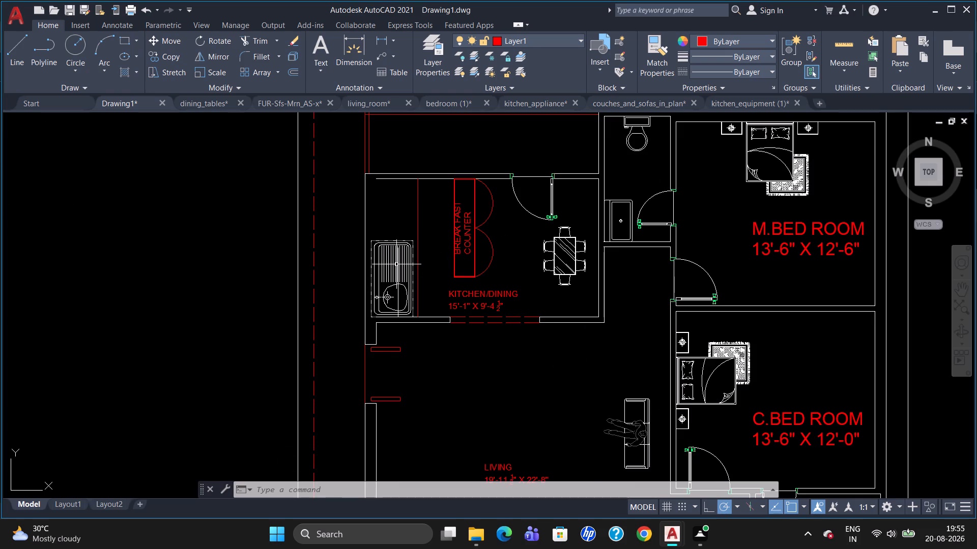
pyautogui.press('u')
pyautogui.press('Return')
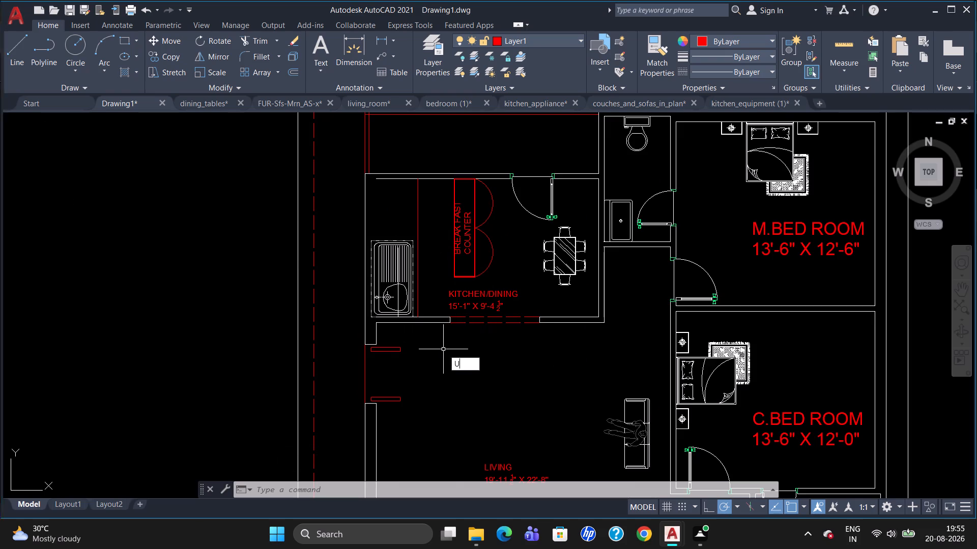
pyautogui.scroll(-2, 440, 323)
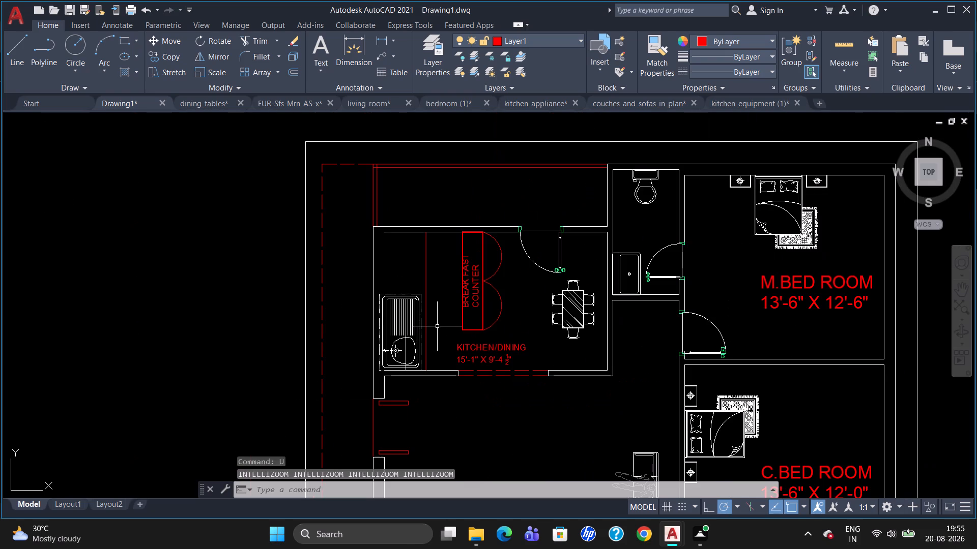
# Move the sink off the counter into the living area just south of the kitchen/dining opening.
pyautogui.click(400, 312)
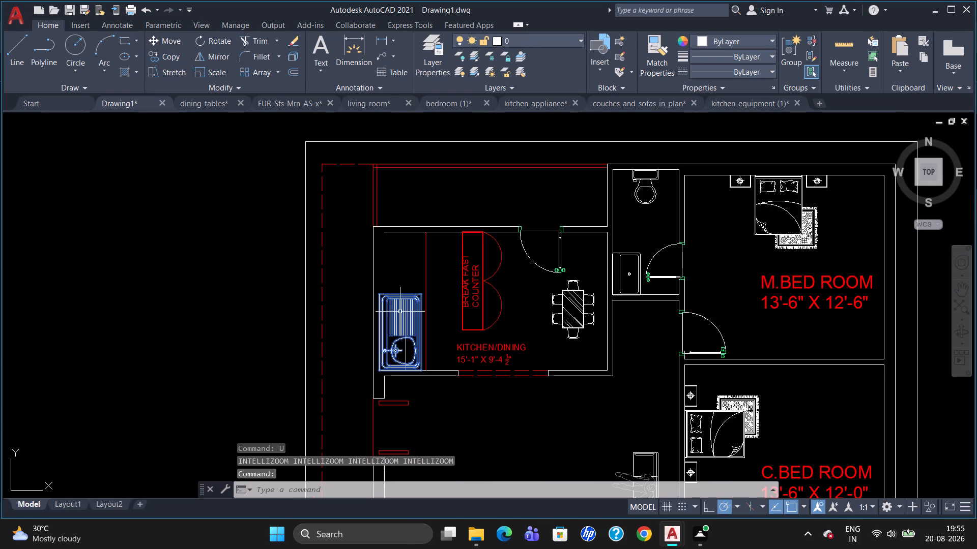
pyautogui.press('m')
pyautogui.press('Return')
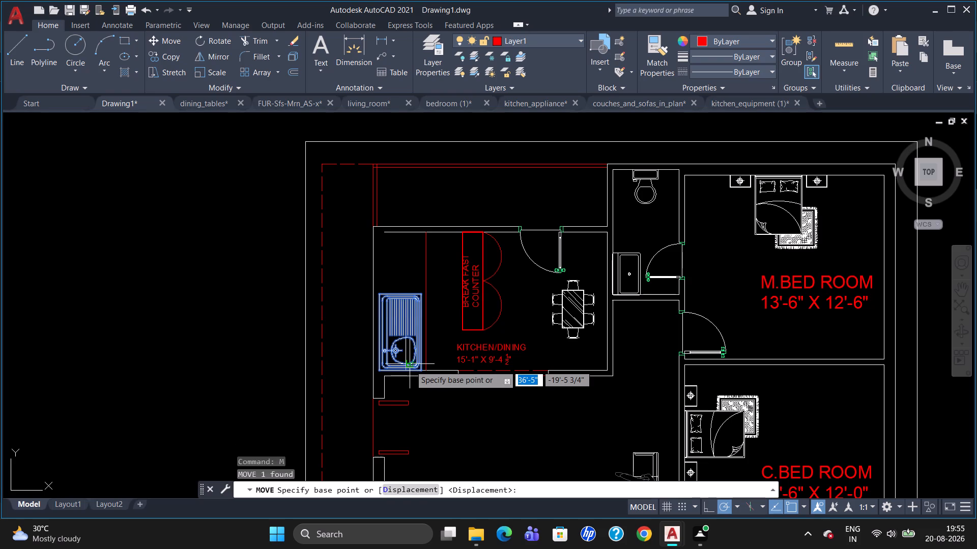
pyautogui.click(410, 365)
pyautogui.click(479, 450)
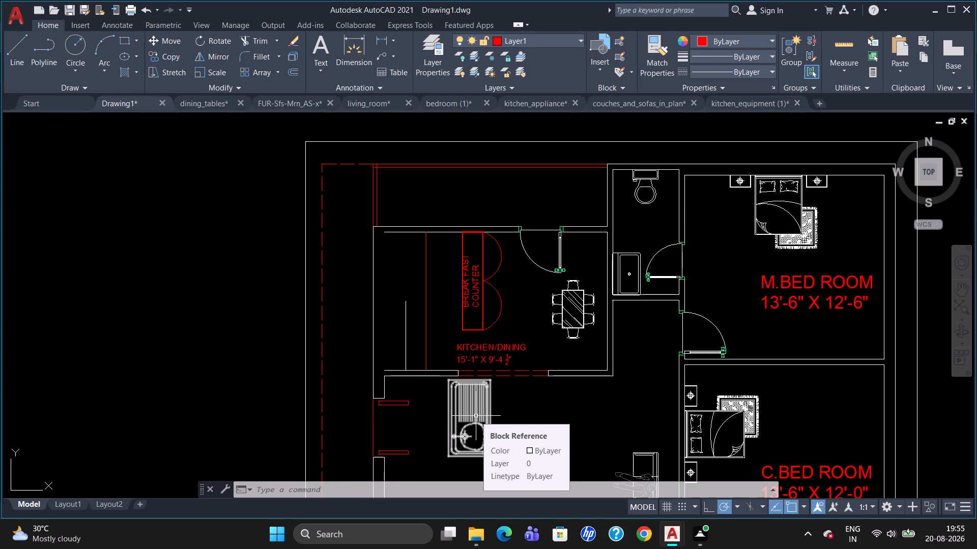
# Draw a line along the inner face of the kitchen's west wall, from its northwest to its southwest inside corner.
pyautogui.press('l')
pyautogui.press('Return')
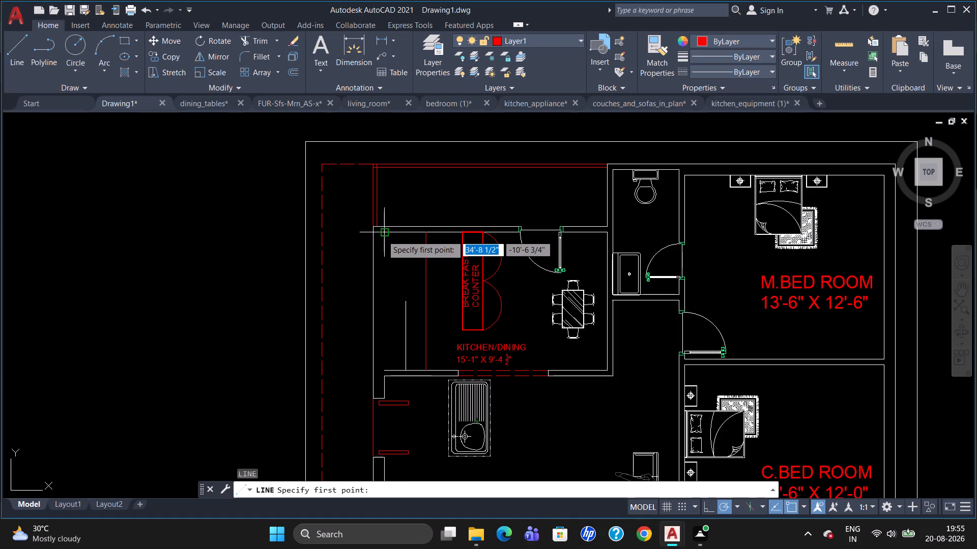
pyautogui.click(383, 235)
pyautogui.click(381, 368)
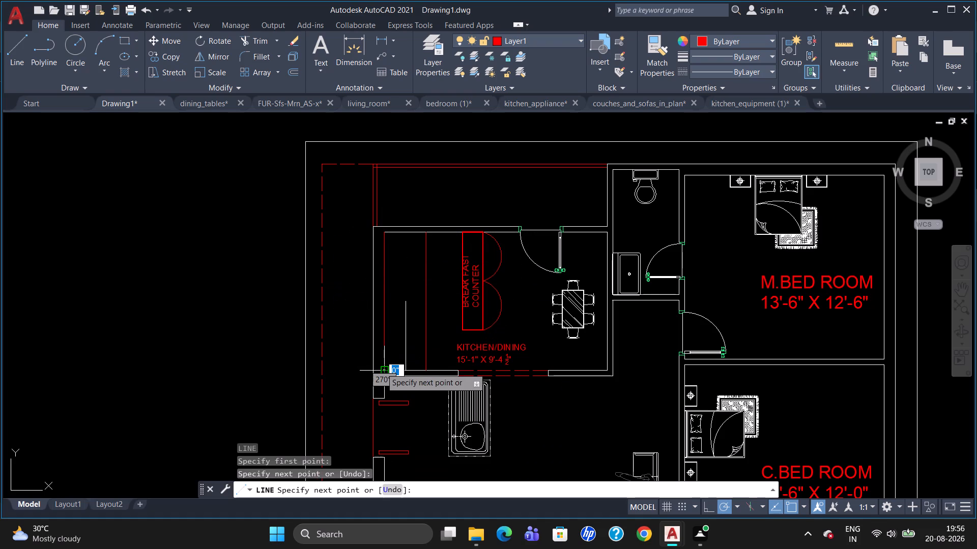
pyautogui.press('Escape')
pyautogui.click(386, 334)
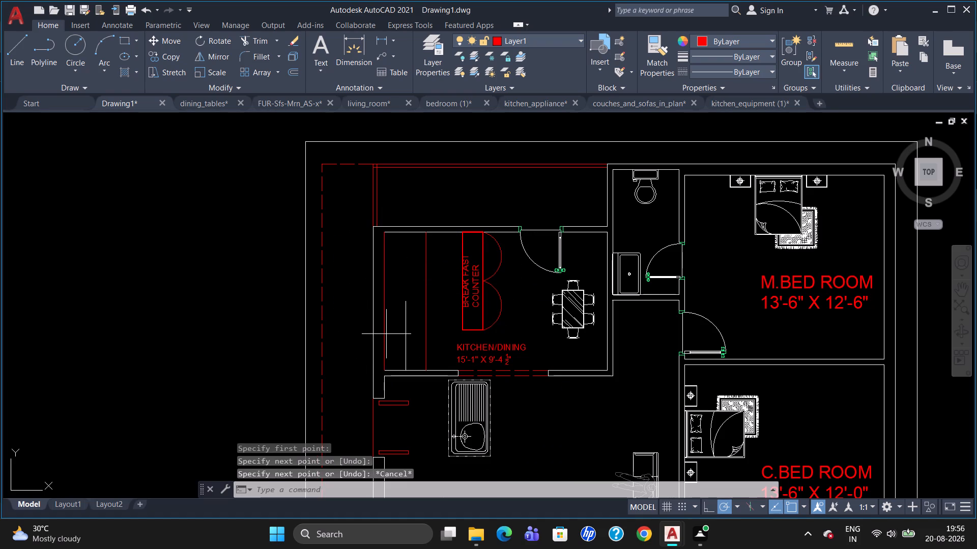
pyautogui.press('Escape')
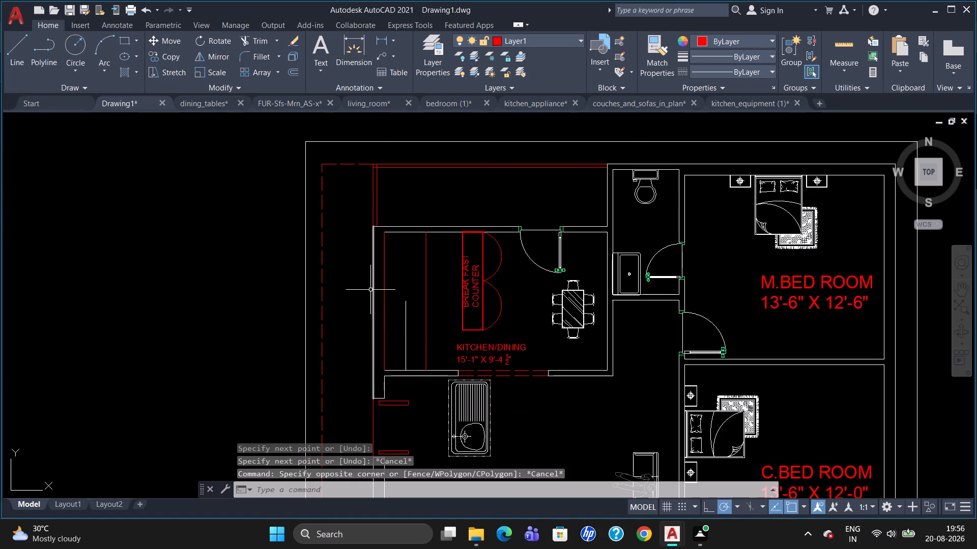
# Change the line on the inner face of the kitchen's west wall to layer 0.
pyautogui.click(383, 287)
pyautogui.click(560, 43)
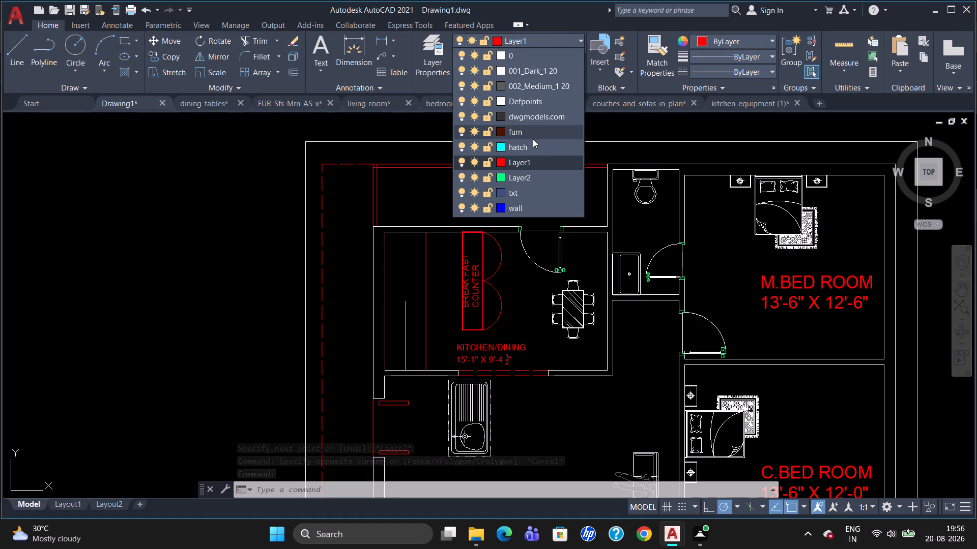
pyautogui.click(519, 55)
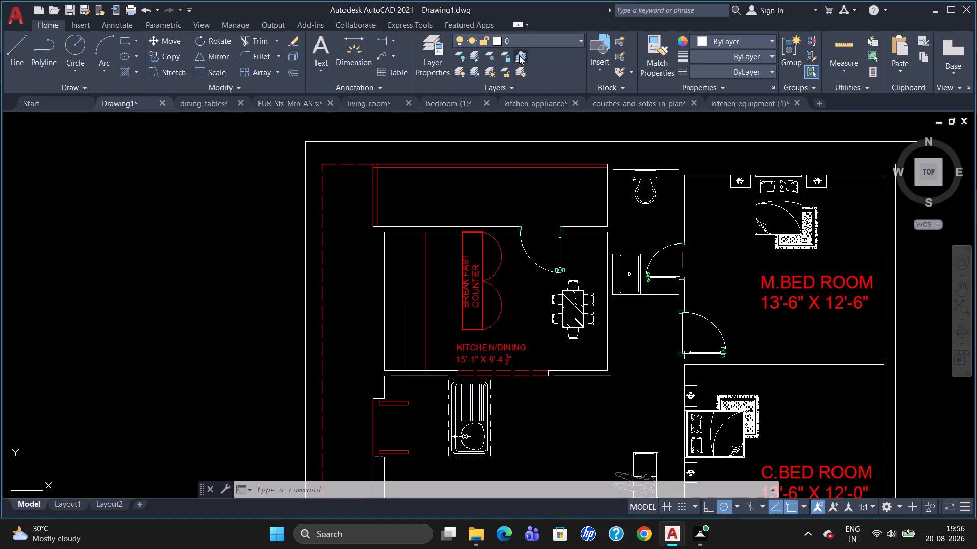
pyautogui.press('Escape')
# Move the sink by its southwest corner onto the kitchen's west wall line, near the south end of the counter strip.
pyautogui.click(457, 418)
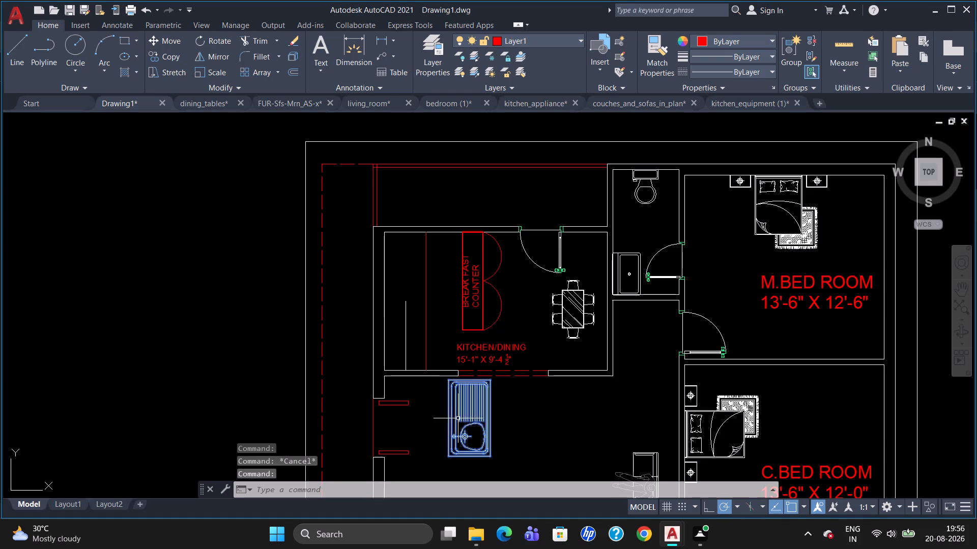
pyautogui.press('m')
pyautogui.press('Return')
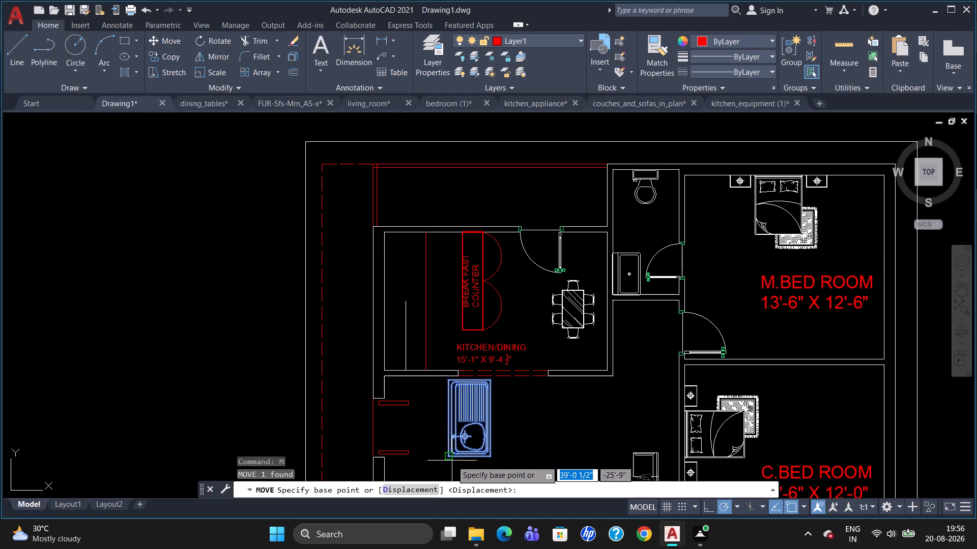
pyautogui.click(451, 459)
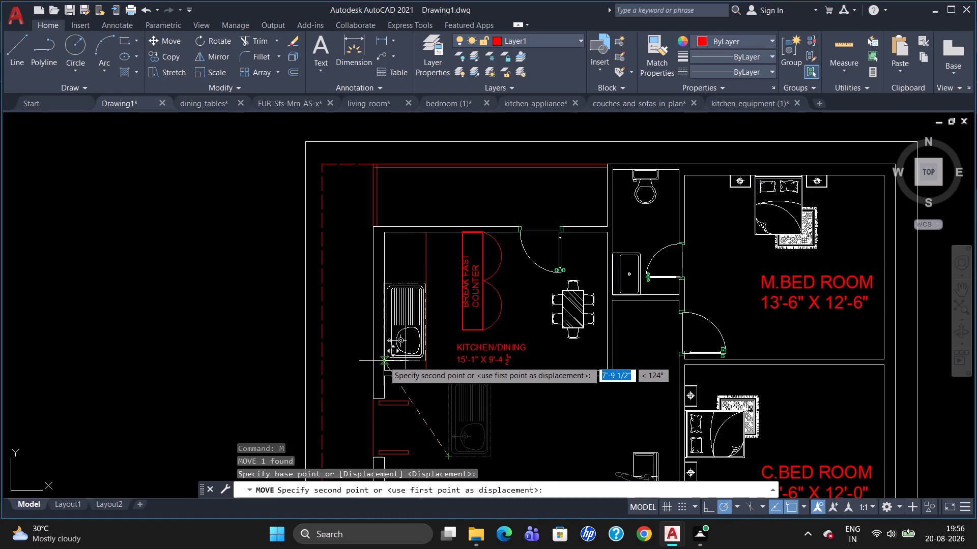
pyautogui.click(383, 361)
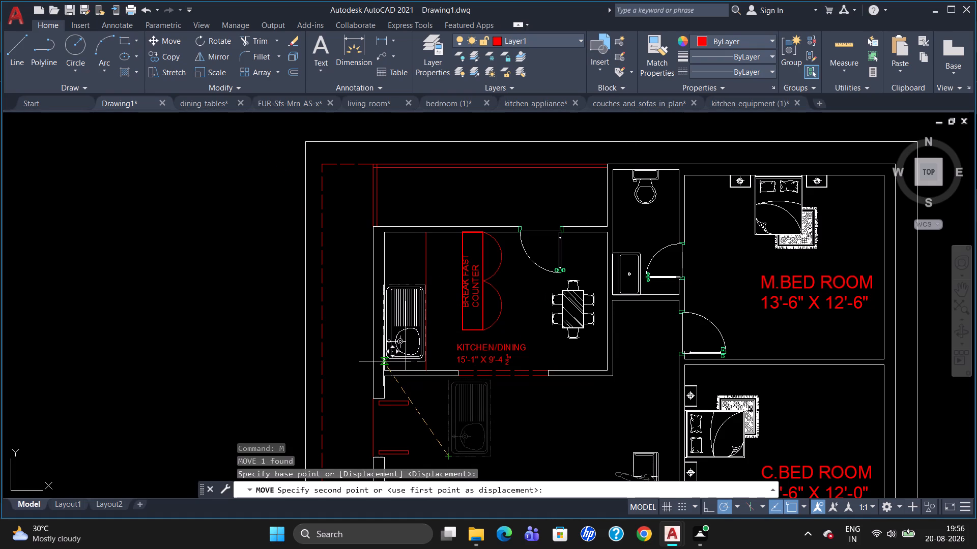
pyautogui.press('Escape')
# Delete the leftover vertical line running through the sink in the kitchen counter strip.
pyautogui.scroll(3, 421, 371)
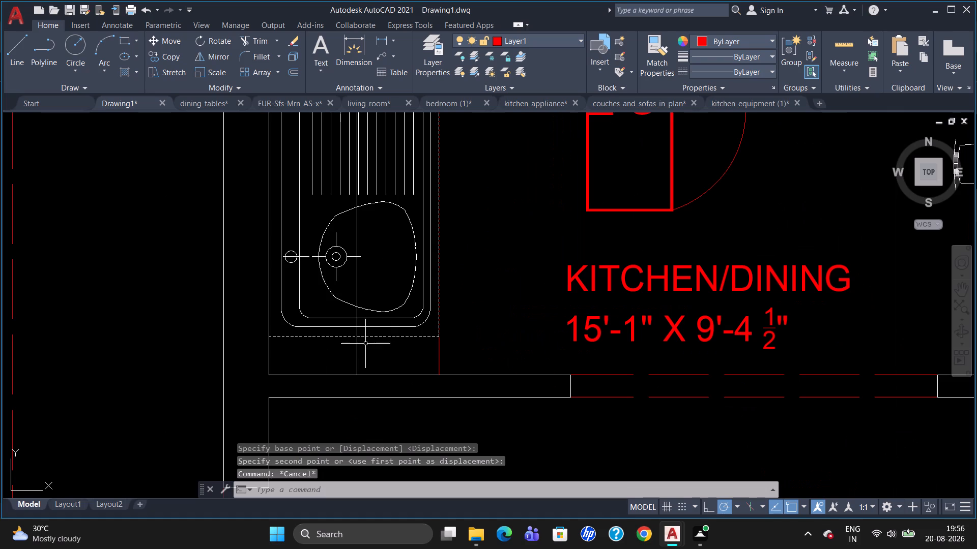
pyautogui.click(357, 346)
pyautogui.press('Delete')
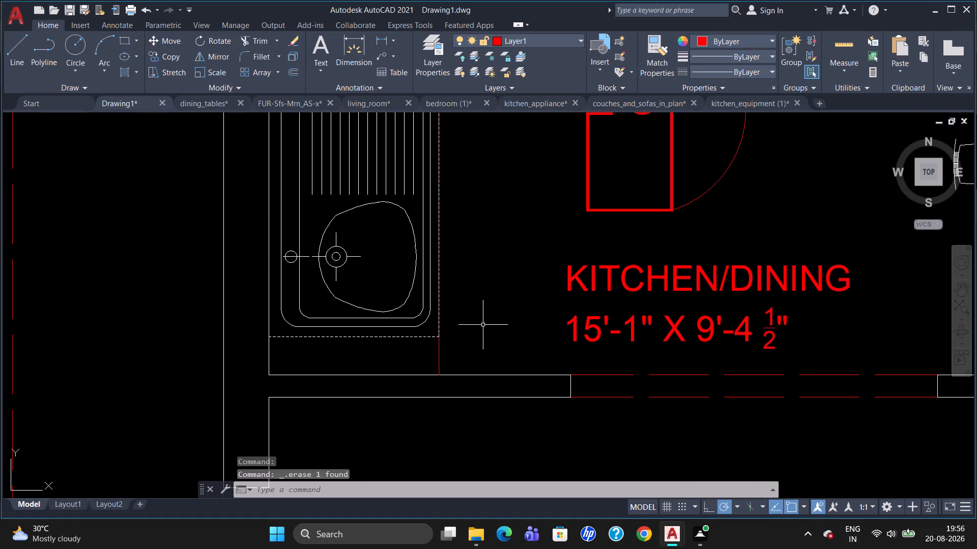
# Group all the lines and arcs of the east armchair in the loose sofa set outside the plan's northwest side.
pyautogui.scroll(-3, 489, 324)
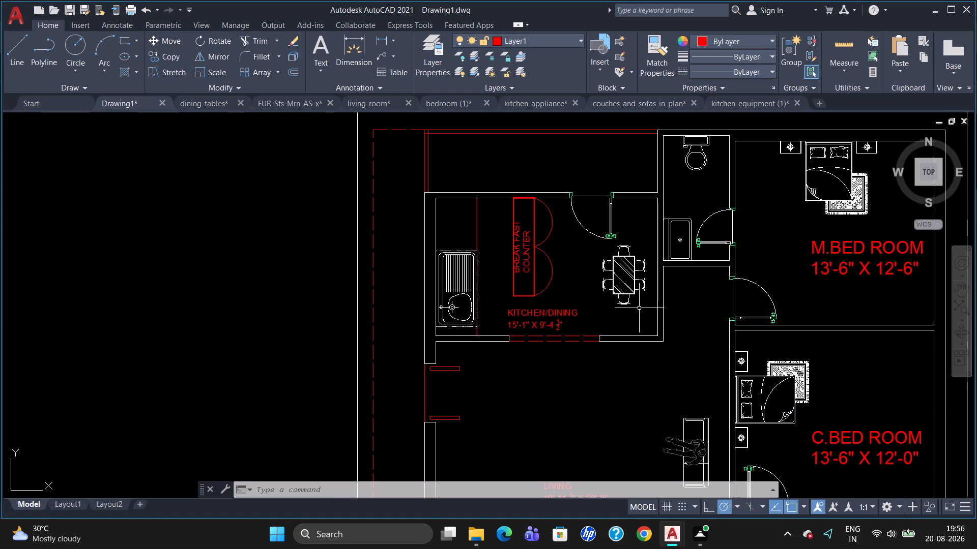
pyautogui.scroll(-2, 655, 295)
pyautogui.scroll(2, 677, 385)
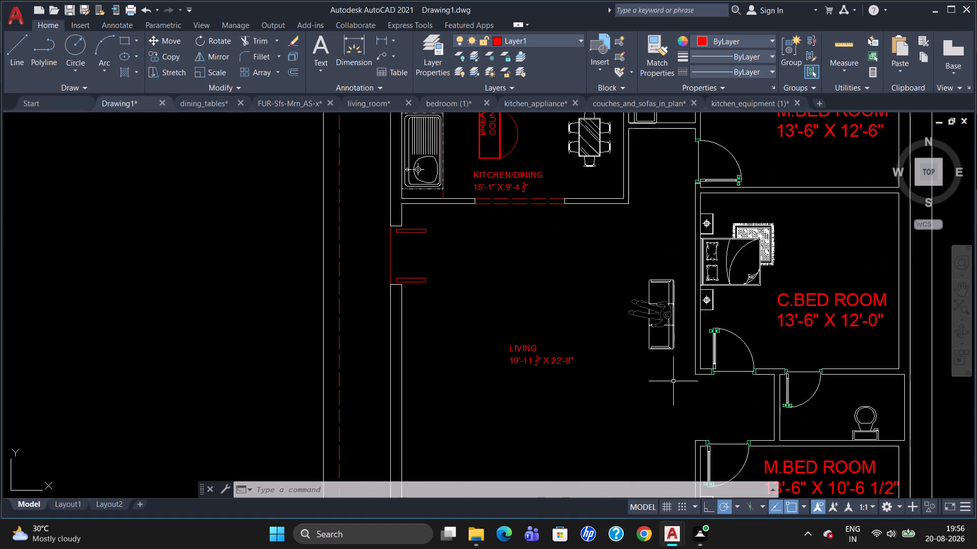
pyautogui.scroll(-2, 672, 375)
pyautogui.scroll(2, 675, 399)
pyautogui.scroll(-1, 520, 384)
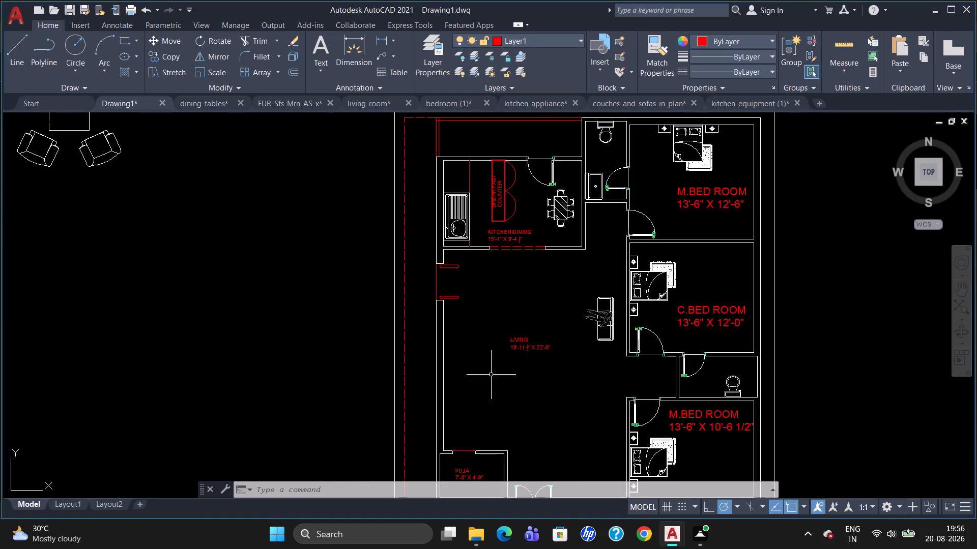
pyautogui.scroll(-1, 250, 212)
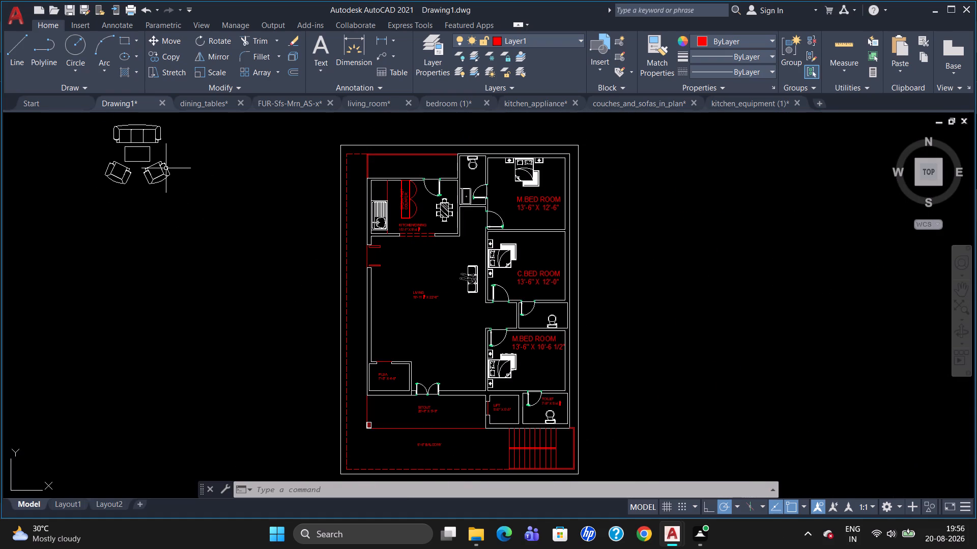
pyautogui.click(160, 174)
pyautogui.scroll(1, 186, 176)
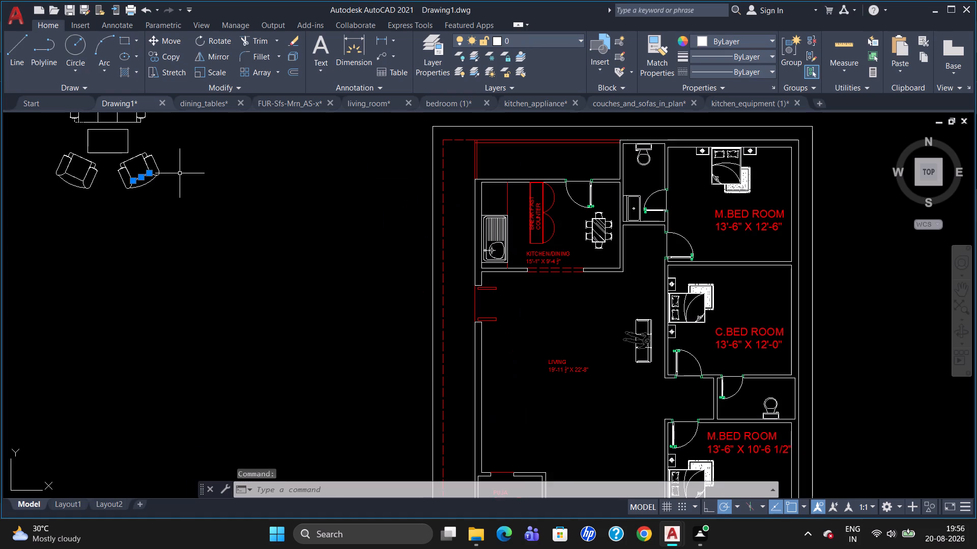
pyautogui.moveTo(175, 166); pyautogui.dragTo(120, 194)
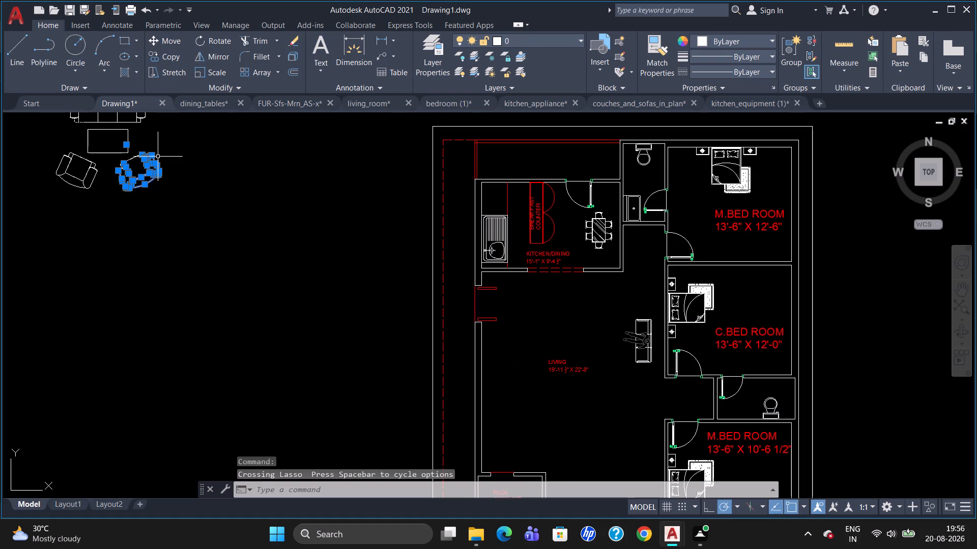
pyautogui.moveTo(146, 152); pyautogui.dragTo(116, 185)
pyautogui.scroll(2, 148, 145)
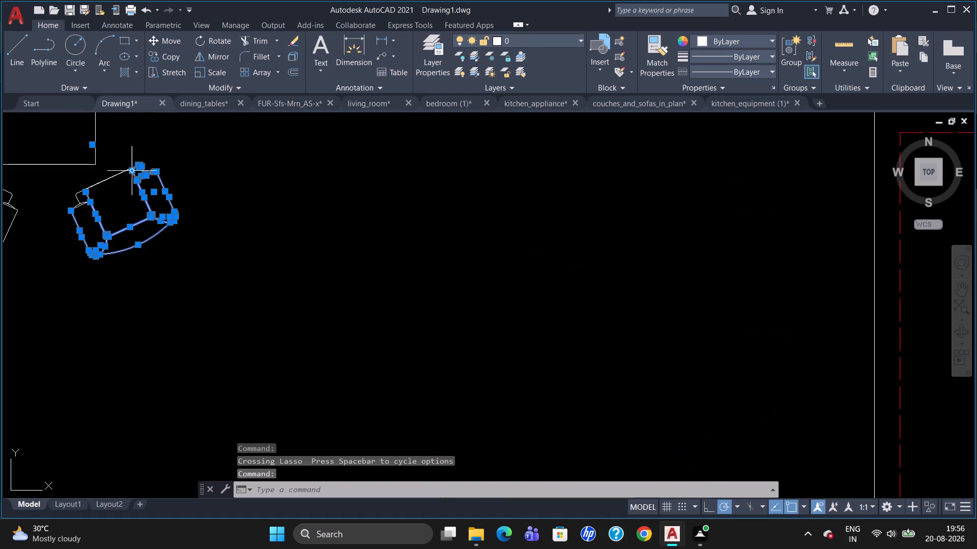
pyautogui.click(104, 180)
pyautogui.scroll(4, 100, 191)
pyautogui.scroll(-2, 31, 249)
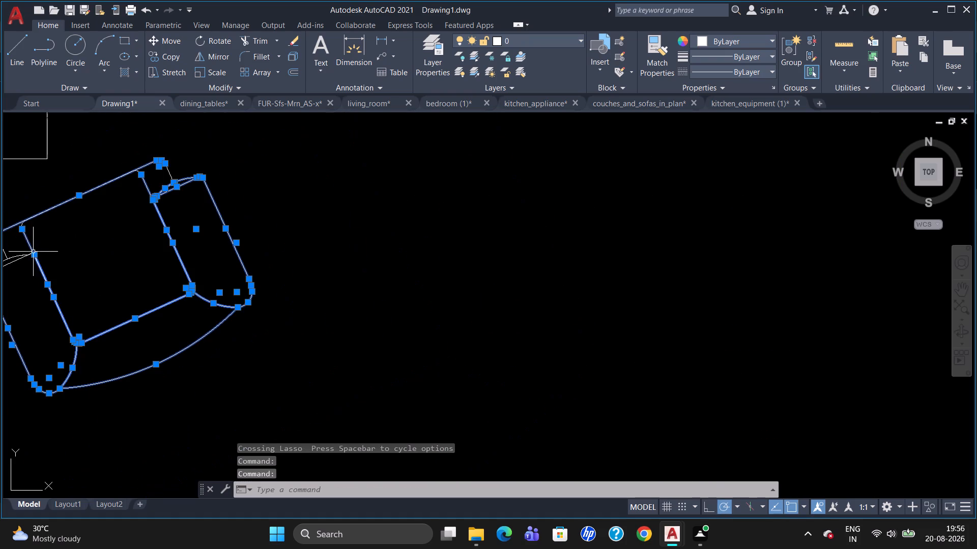
pyautogui.click(5, 259)
pyautogui.scroll(-2, 24, 254)
pyautogui.scroll(3, 23, 260)
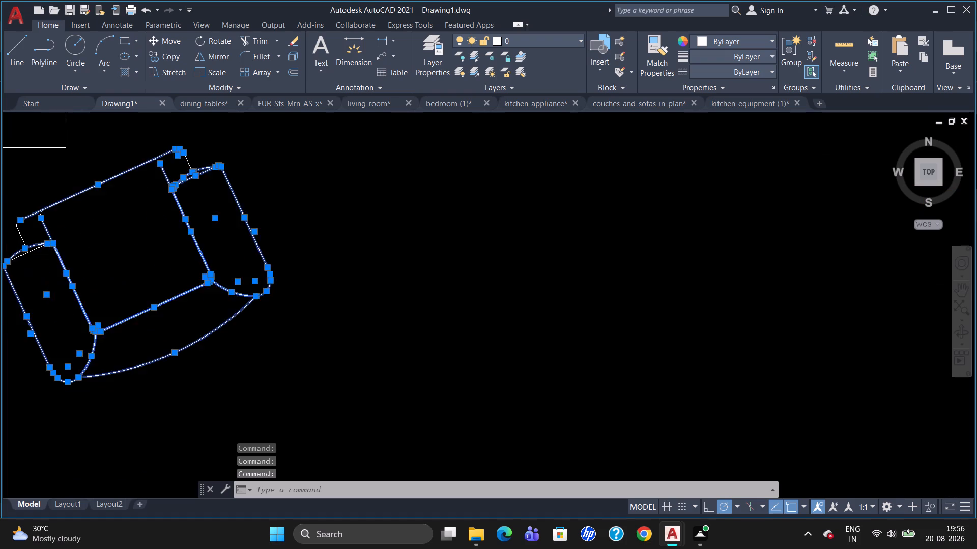
pyautogui.click(28, 253)
pyautogui.click(29, 247)
pyautogui.click(29, 248)
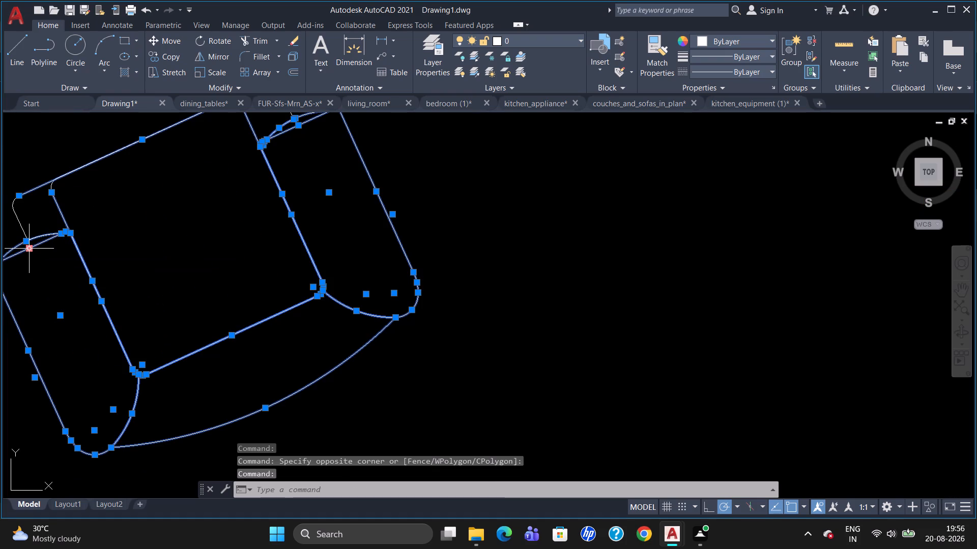
pyautogui.click(23, 225)
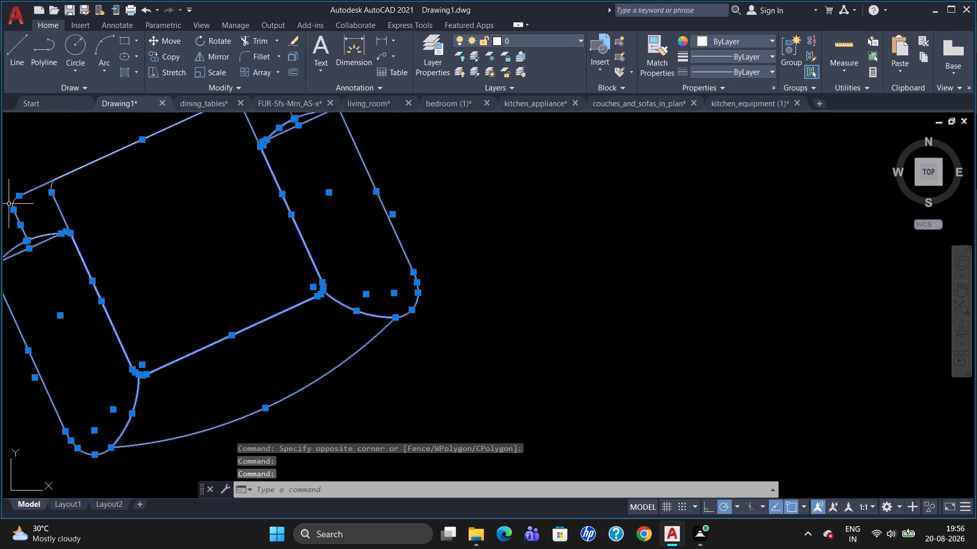
pyautogui.click(14, 201)
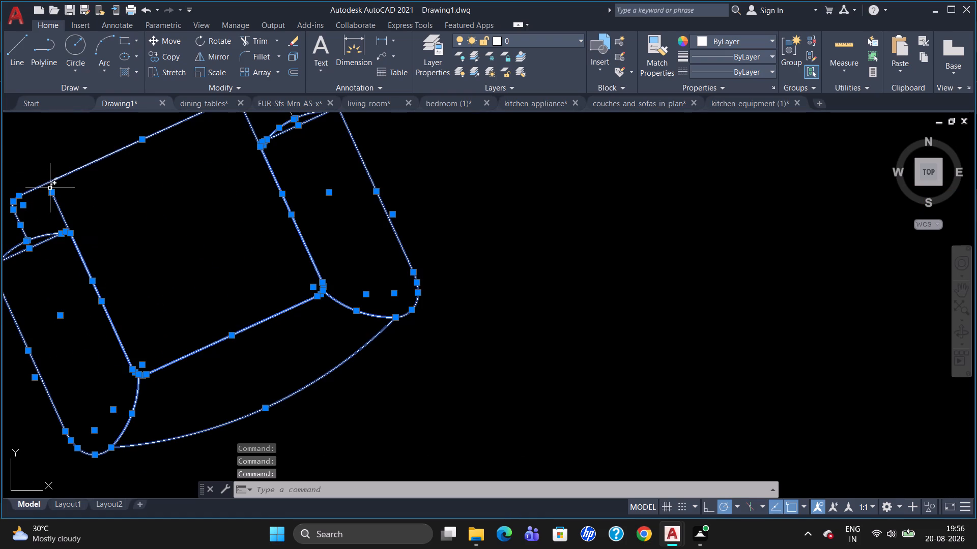
pyautogui.click(52, 186)
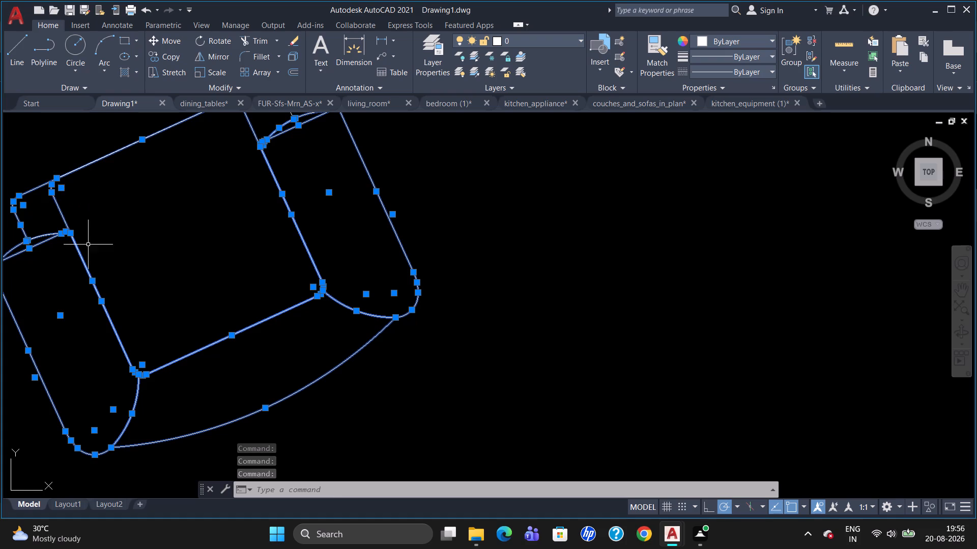
pyautogui.scroll(-2, 138, 263)
pyautogui.scroll(2, 221, 204)
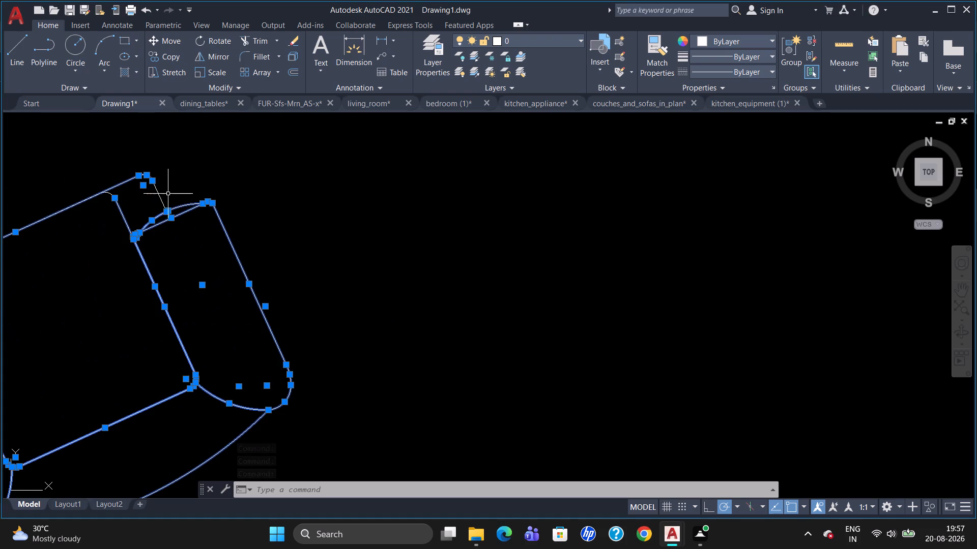
pyautogui.click(158, 194)
pyautogui.scroll(2, 118, 183)
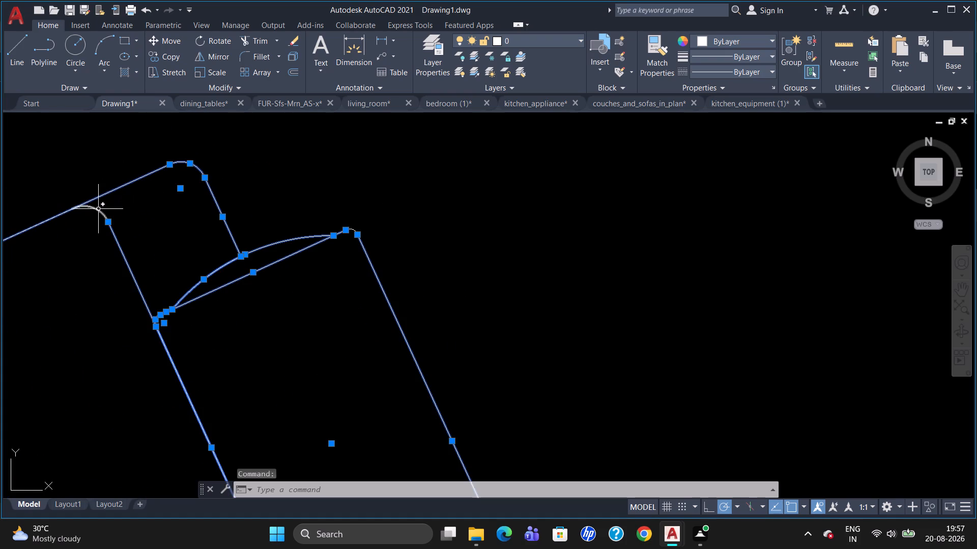
pyautogui.click(97, 208)
pyautogui.scroll(-2, 271, 209)
pyautogui.scroll(-2, 390, 283)
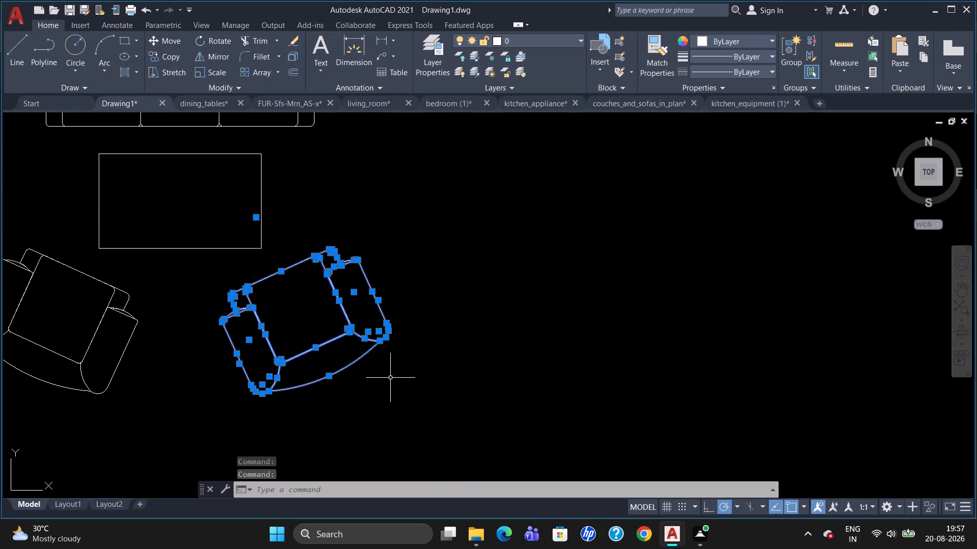
pyautogui.hotkey('ctrl', 'c')
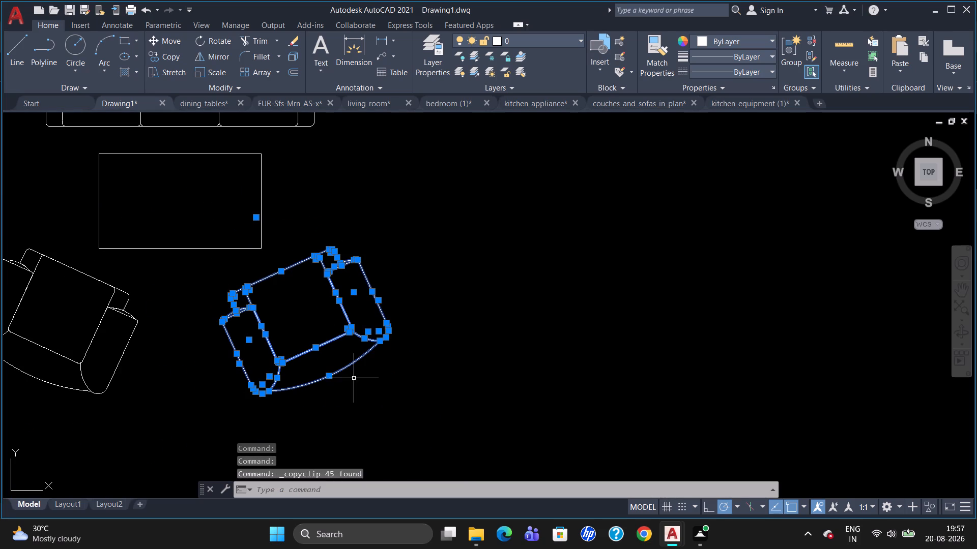
pyautogui.click(787, 65)
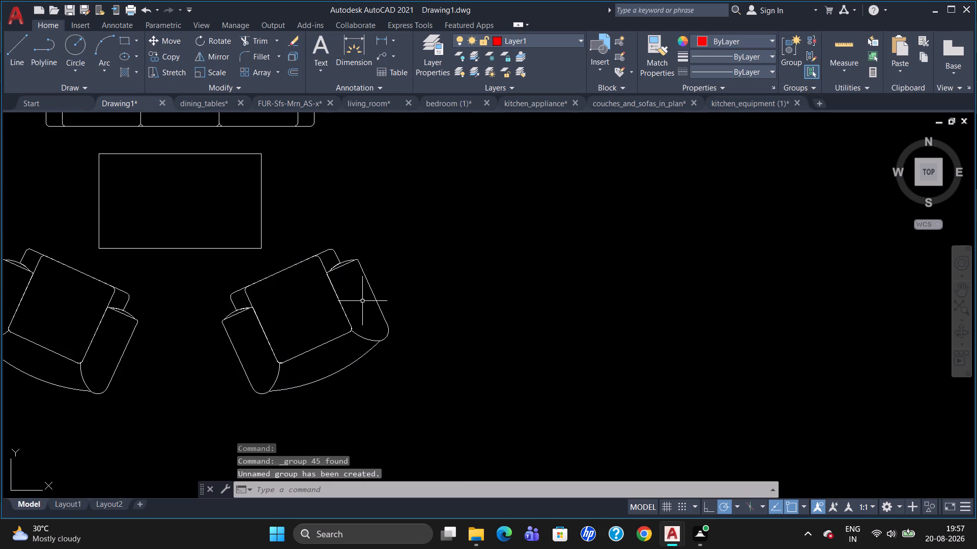
# Move the grouped east armchair from the loose sofa set into the living room, just southwest of the couch with the seated figure.
pyautogui.click(344, 312)
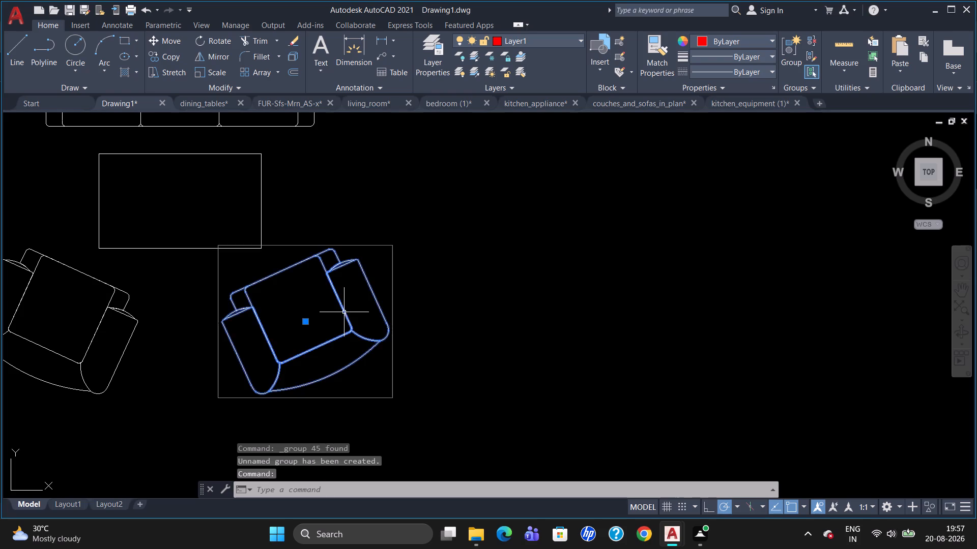
pyautogui.scroll(-3, 499, 286)
pyautogui.scroll(-2, 601, 326)
pyautogui.scroll(1, 776, 465)
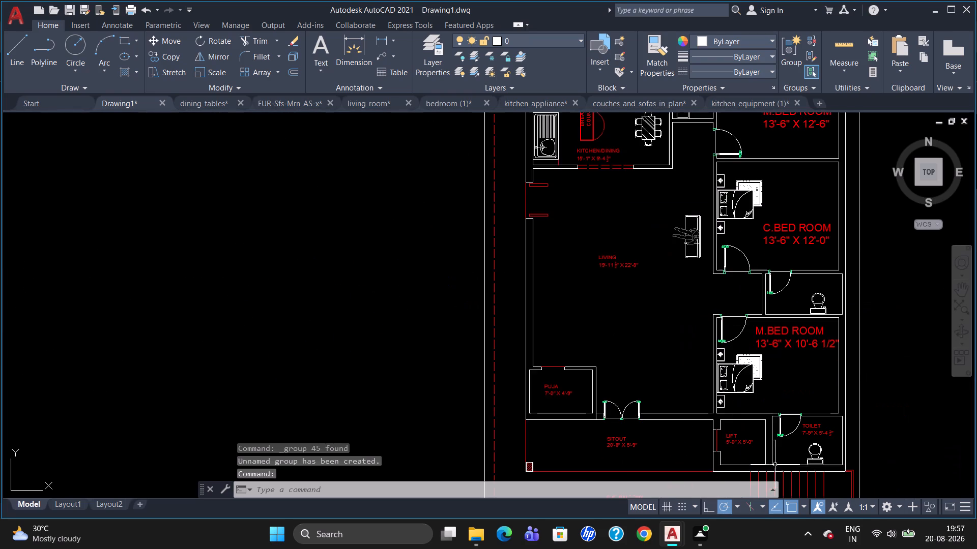
pyautogui.scroll(1, 775, 465)
pyautogui.scroll(-1, 746, 417)
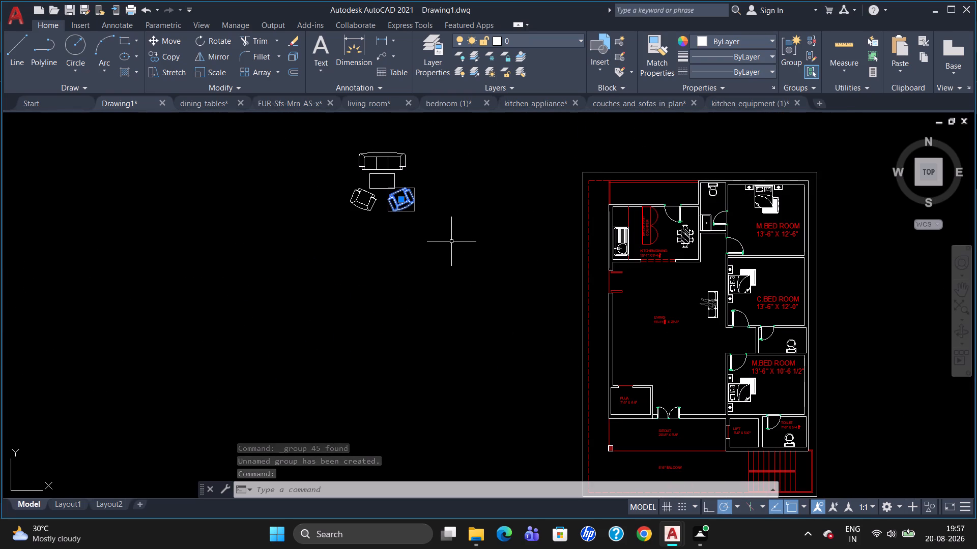
pyautogui.press('m')
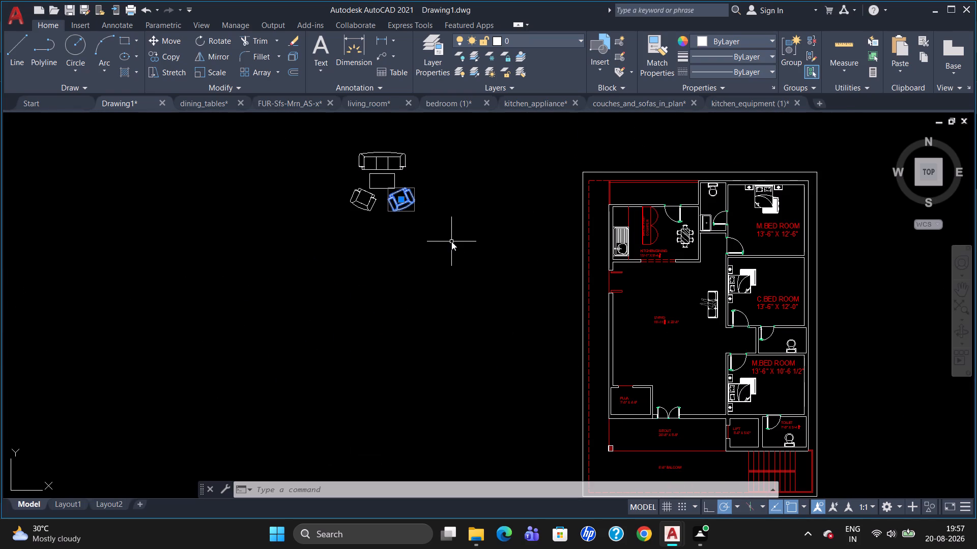
pyautogui.press('Return')
pyautogui.click(416, 189)
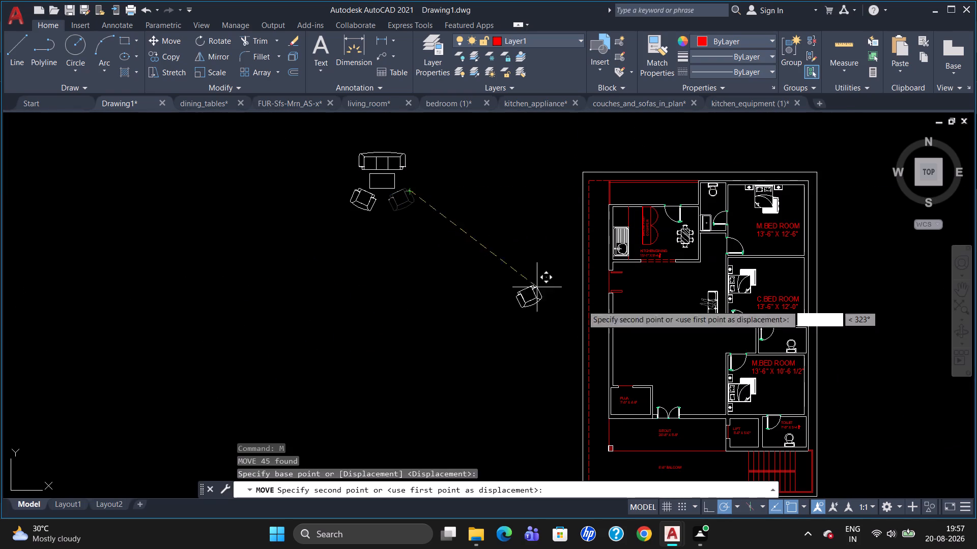
pyautogui.scroll(2, 705, 336)
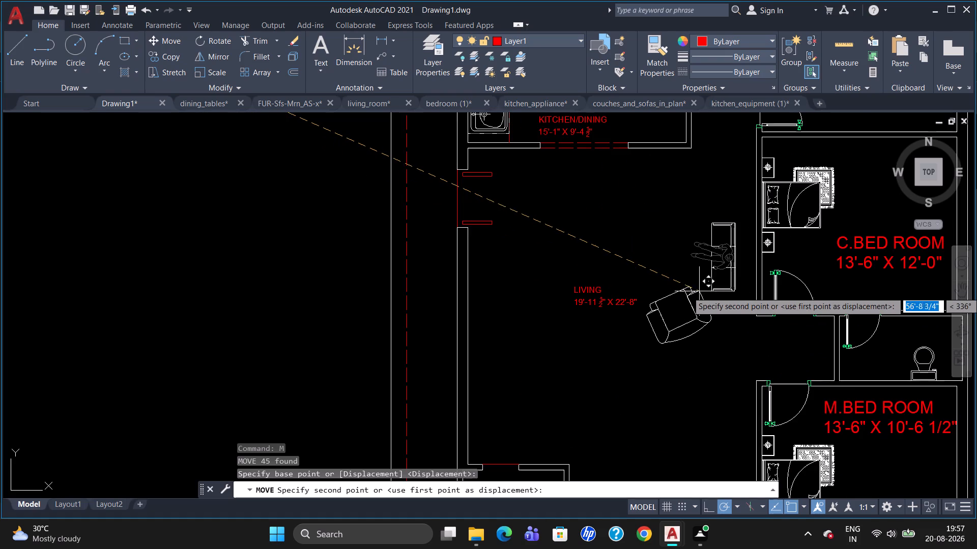
pyautogui.click(702, 292)
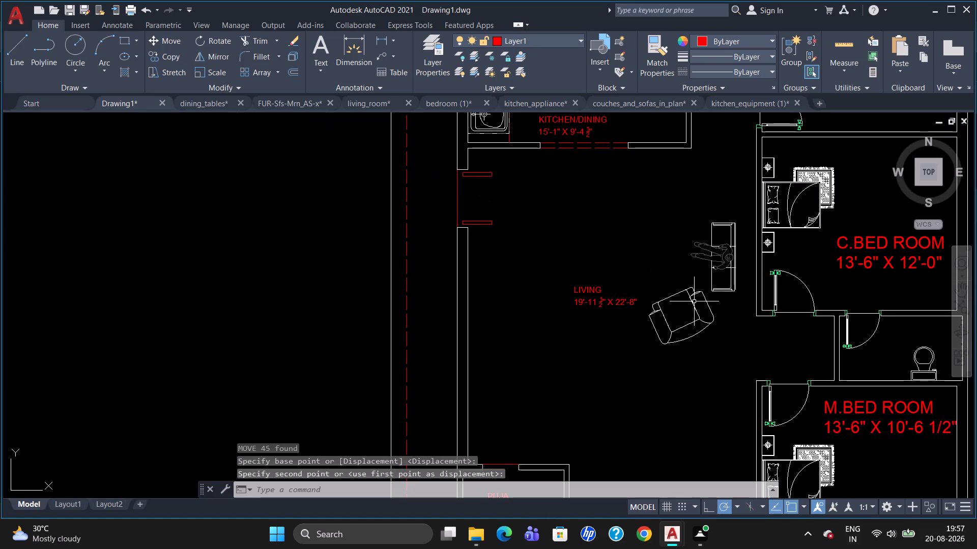
# Scale the living room armchair down freehand, using its northwest armrest corner as the base point.
pyautogui.click(694, 302)
pyautogui.write('SC')
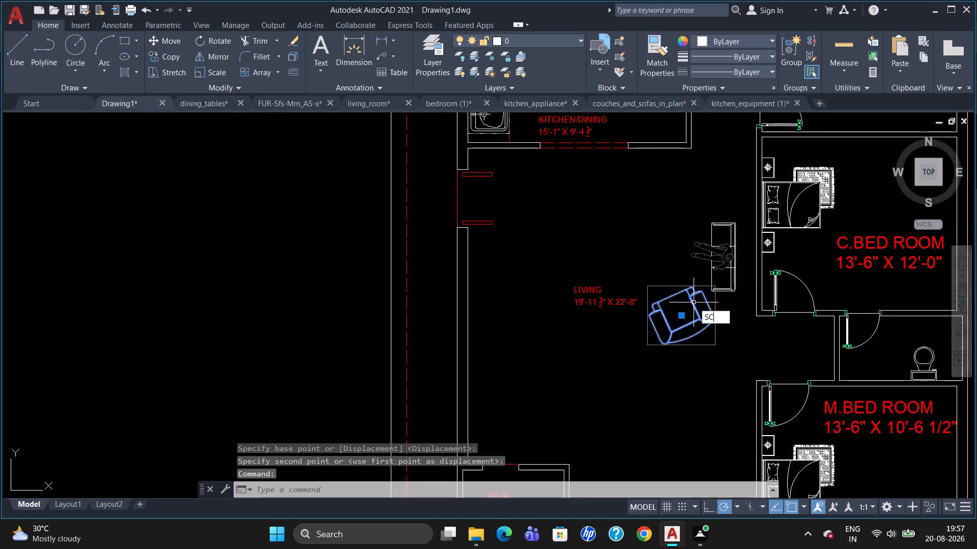
pyautogui.press('Return')
pyautogui.click(654, 307)
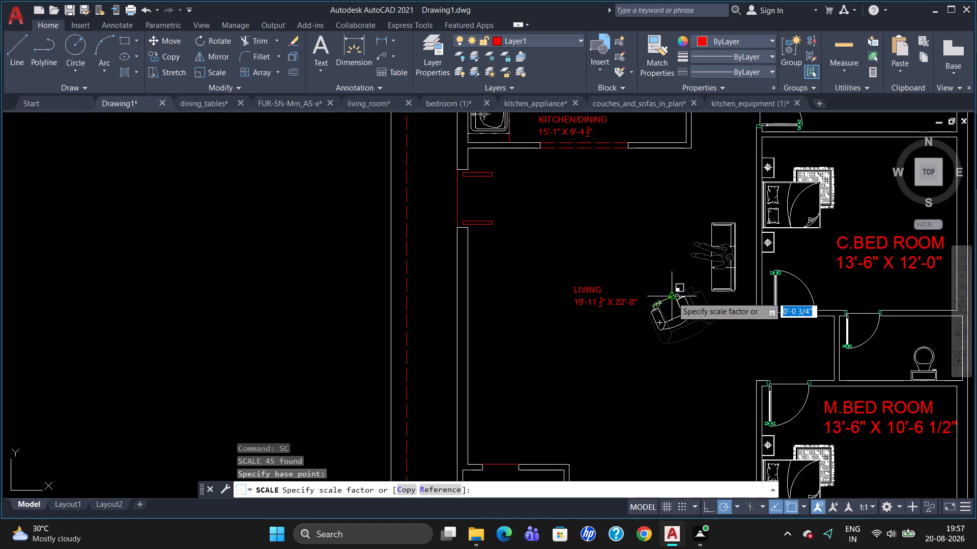
pyautogui.click(672, 297)
# Move the reduced armchair about 1'-1 3/4" at 30°, closer to the south end of the living room couch.
pyautogui.click(686, 311)
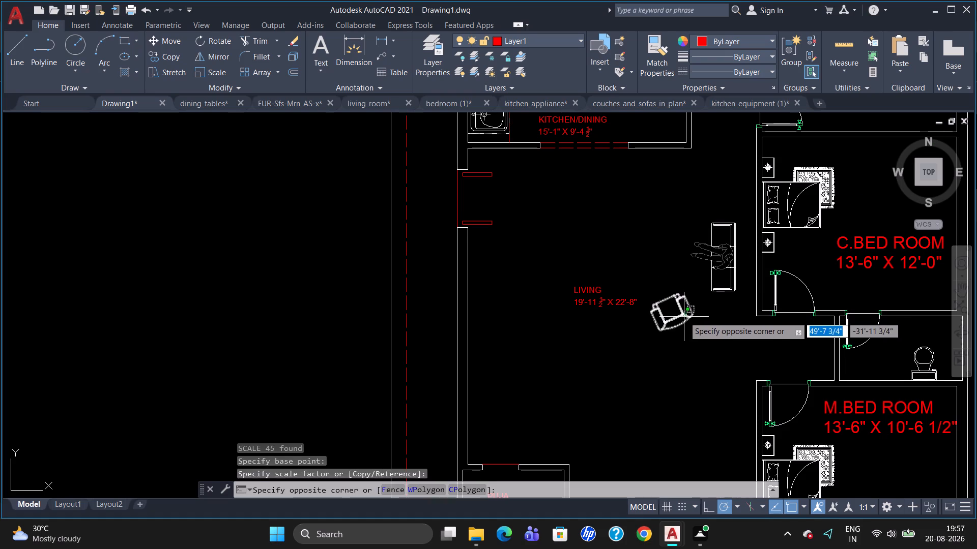
pyautogui.click(683, 317)
pyautogui.press('m')
pyautogui.press('Return')
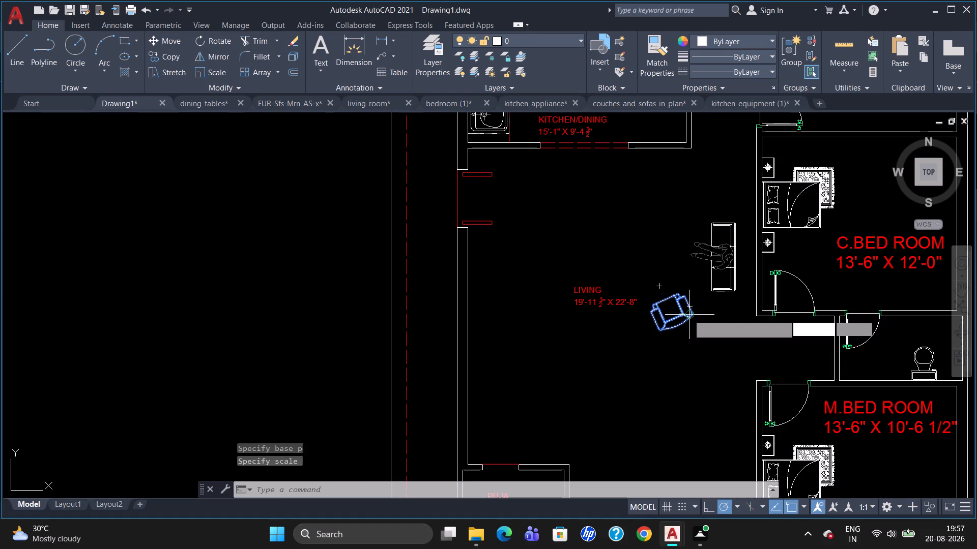
pyautogui.click(693, 313)
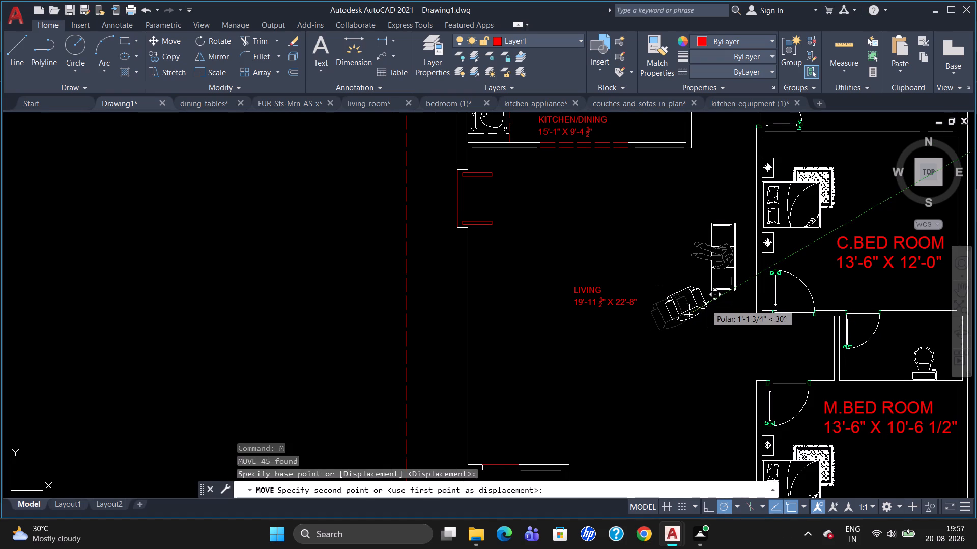
pyautogui.click(706, 304)
# Group all the lines and arcs of the west armchair in the loose sofa set outside the plan's northwest side.
pyautogui.scroll(-1, 678, 313)
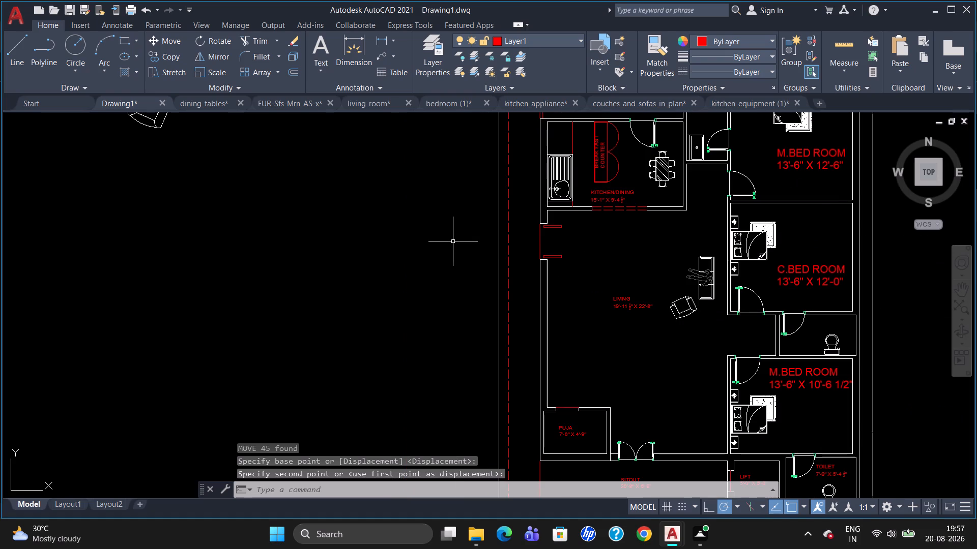
pyautogui.scroll(-1, 290, 210)
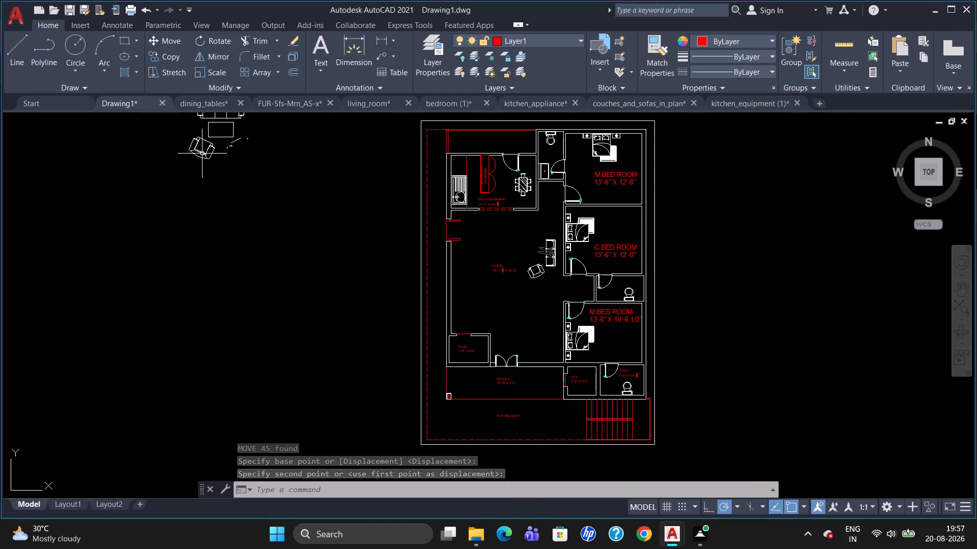
pyautogui.scroll(1, 544, 259)
pyautogui.scroll(-1, 536, 255)
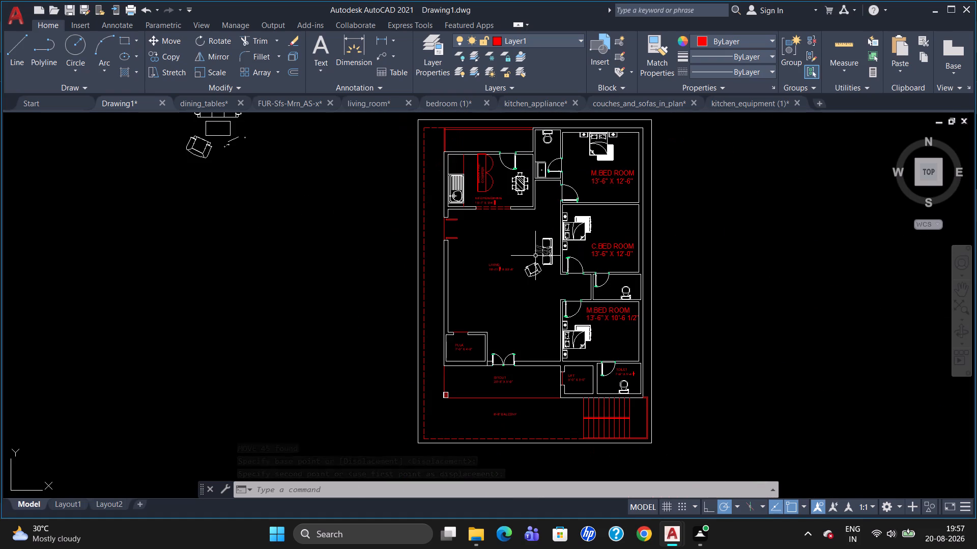
pyautogui.scroll(1, 523, 230)
pyautogui.scroll(-1, 536, 251)
pyautogui.scroll(1, 461, 205)
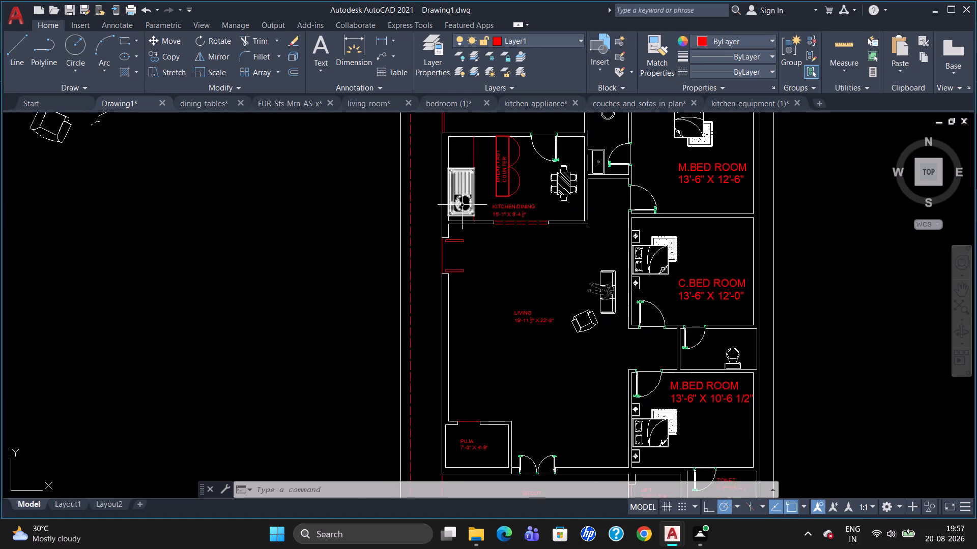
pyautogui.scroll(-1, 468, 213)
pyautogui.click(202, 157)
pyautogui.scroll(3, 238, 169)
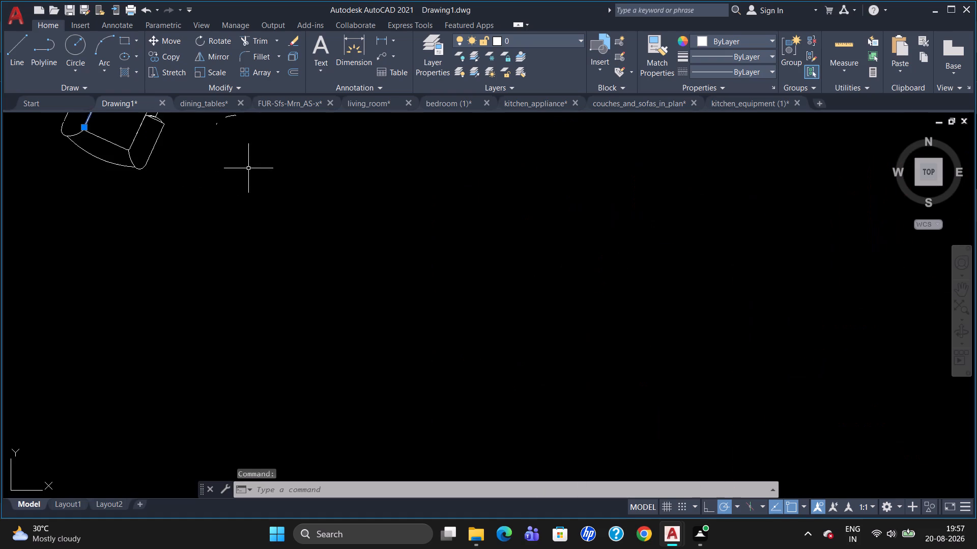
pyautogui.scroll(-2, 260, 168)
pyautogui.moveTo(227, 149); pyautogui.dragTo(185, 187)
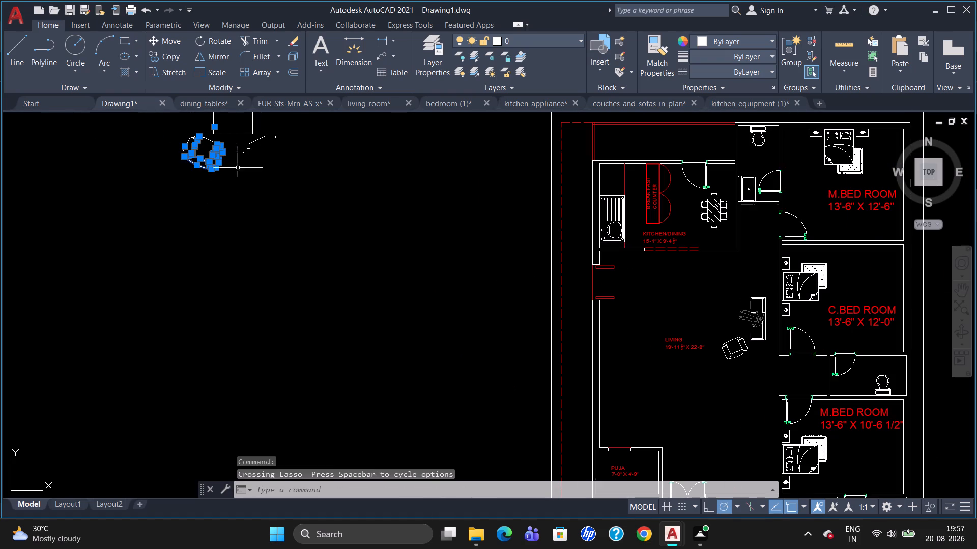
pyautogui.moveTo(203, 127); pyautogui.dragTo(206, 171)
pyautogui.moveTo(175, 131); pyautogui.dragTo(217, 184)
pyautogui.moveTo(216, 138); pyautogui.dragTo(181, 165)
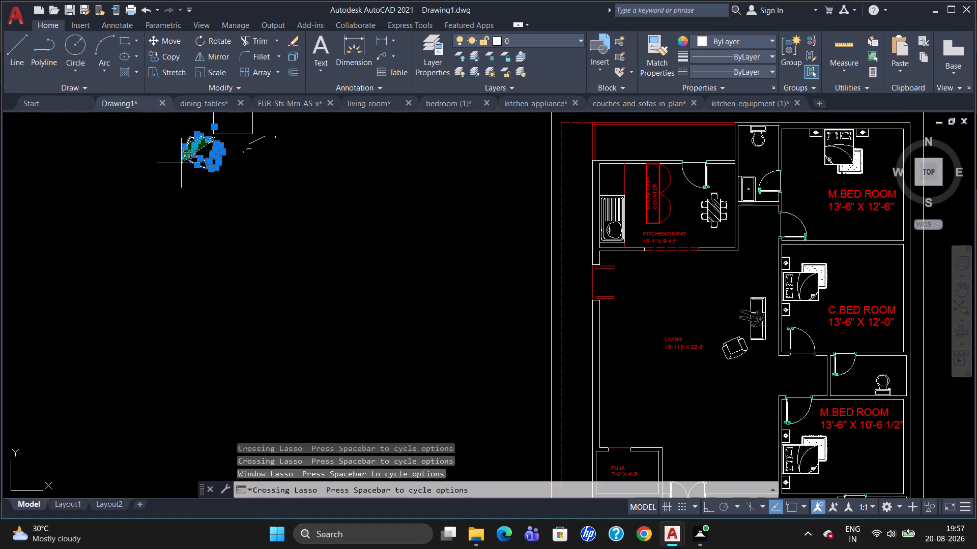
pyautogui.moveTo(181, 165); pyautogui.dragTo(181, 168)
pyautogui.scroll(3, 175, 126)
pyautogui.moveTo(207, 160); pyautogui.dragTo(281, 238)
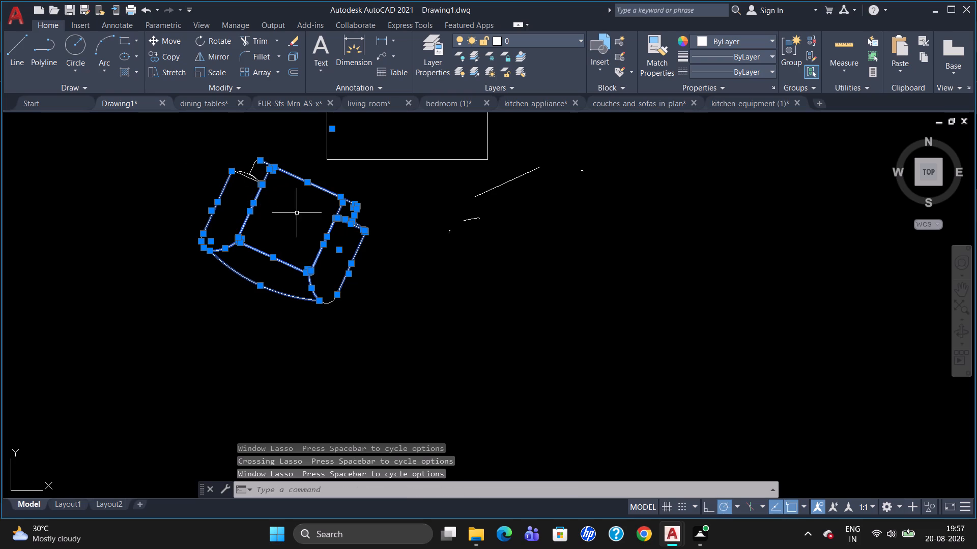
pyautogui.moveTo(284, 163); pyautogui.dragTo(249, 223)
pyautogui.moveTo(260, 157); pyautogui.dragTo(281, 310)
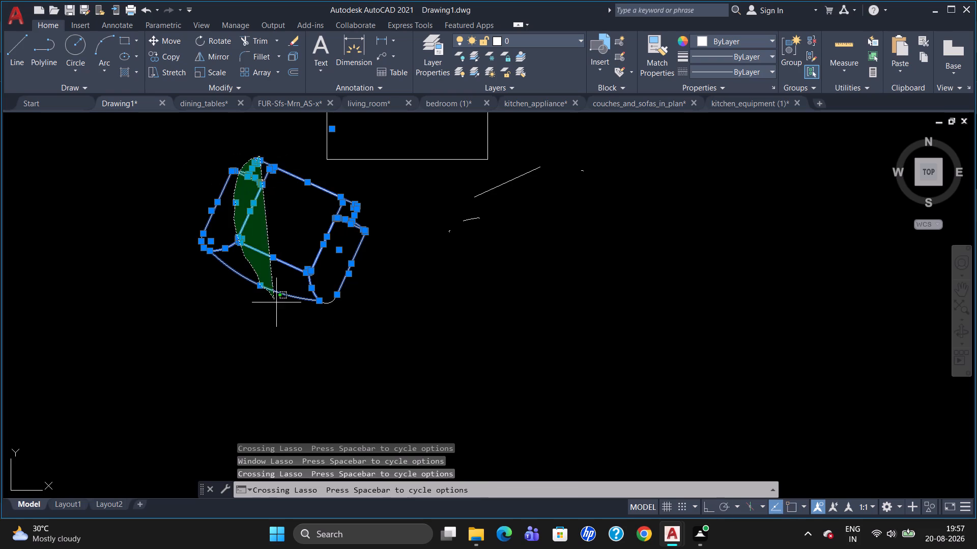
pyautogui.moveTo(281, 310); pyautogui.dragTo(276, 214)
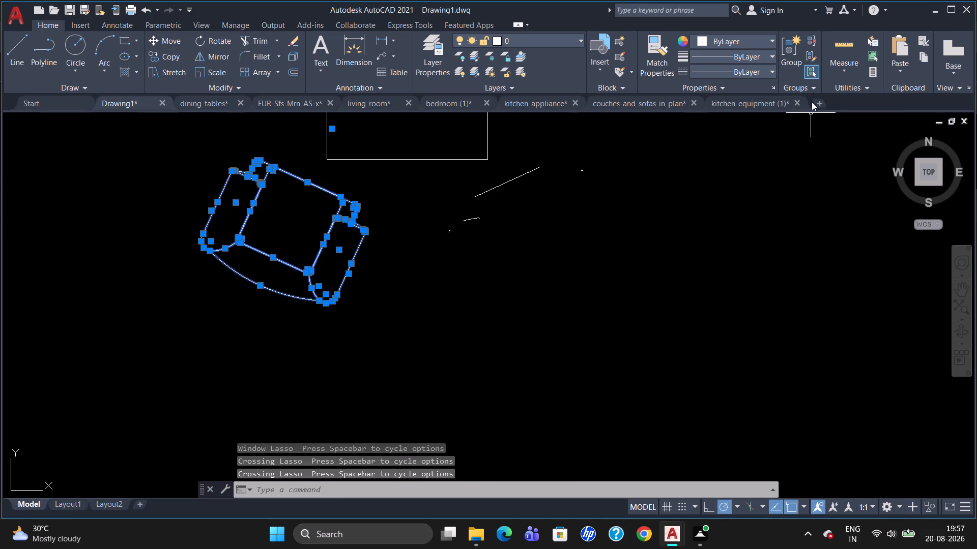
pyautogui.click(795, 55)
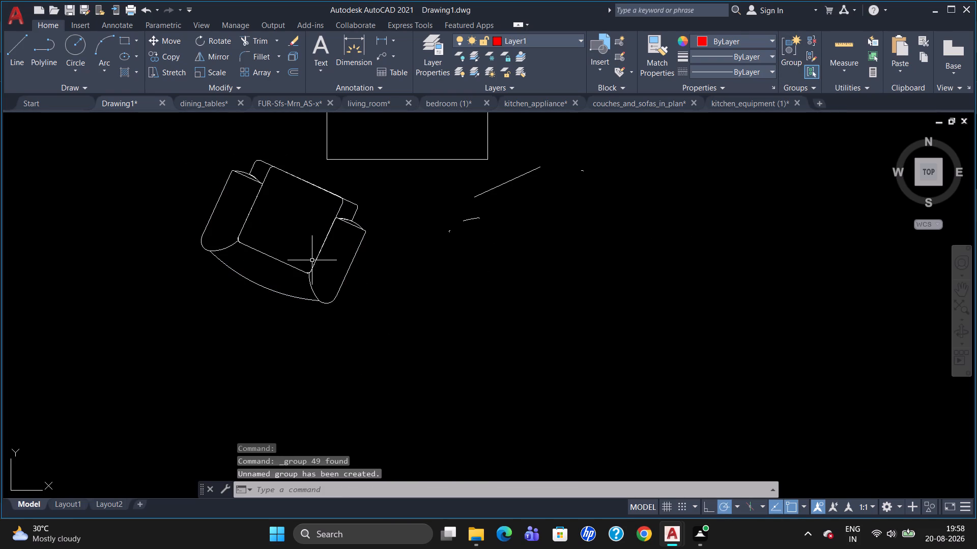
# Move the grouped west armchair into the living room, northwest of the couch and south of the kitchen/dining opening.
pyautogui.click(312, 260)
pyautogui.click(306, 273)
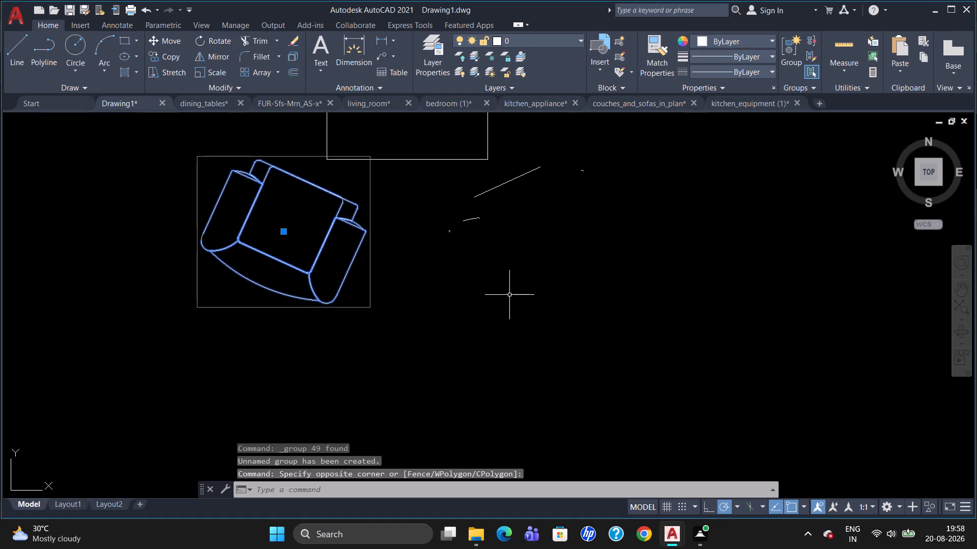
pyautogui.scroll(-2, 511, 296)
pyautogui.scroll(-2, 678, 343)
pyautogui.scroll(3, 761, 362)
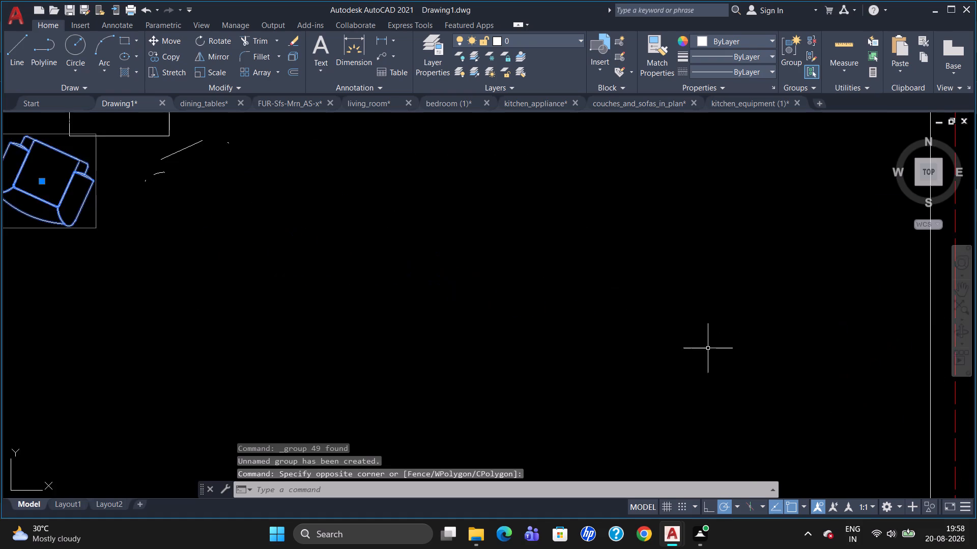
pyautogui.scroll(-4, 701, 341)
pyautogui.scroll(3, 873, 359)
pyautogui.scroll(-2, 712, 358)
pyautogui.scroll(1, 805, 415)
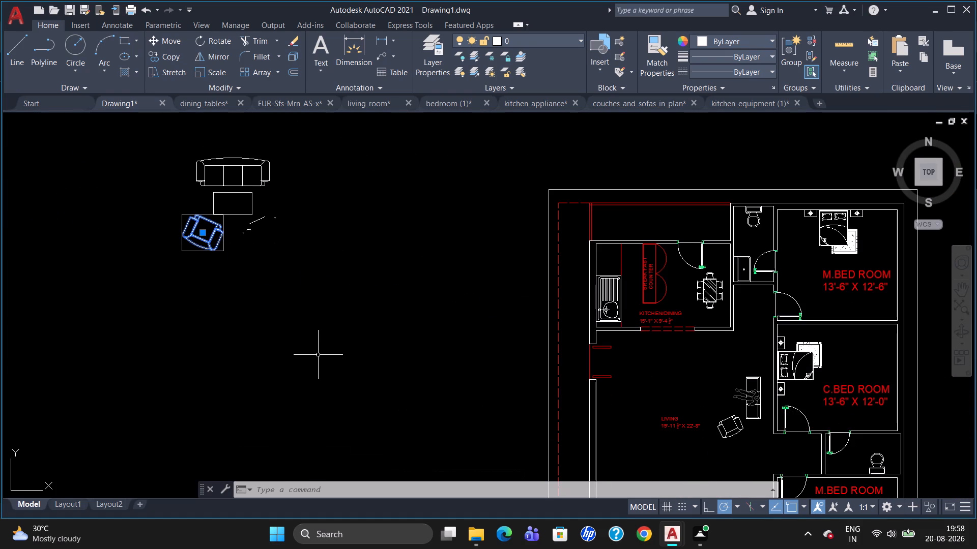
pyautogui.press('m')
pyautogui.press('Return')
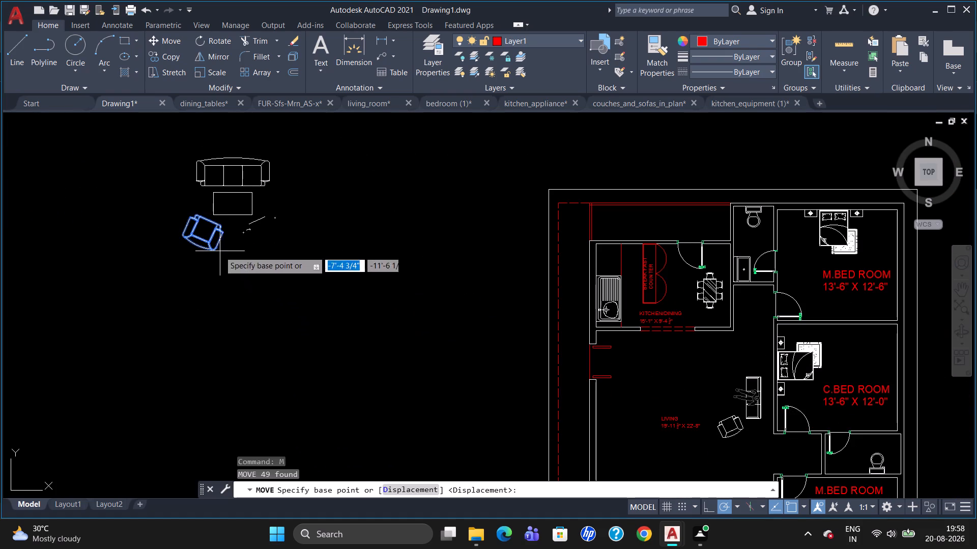
pyautogui.click(217, 249)
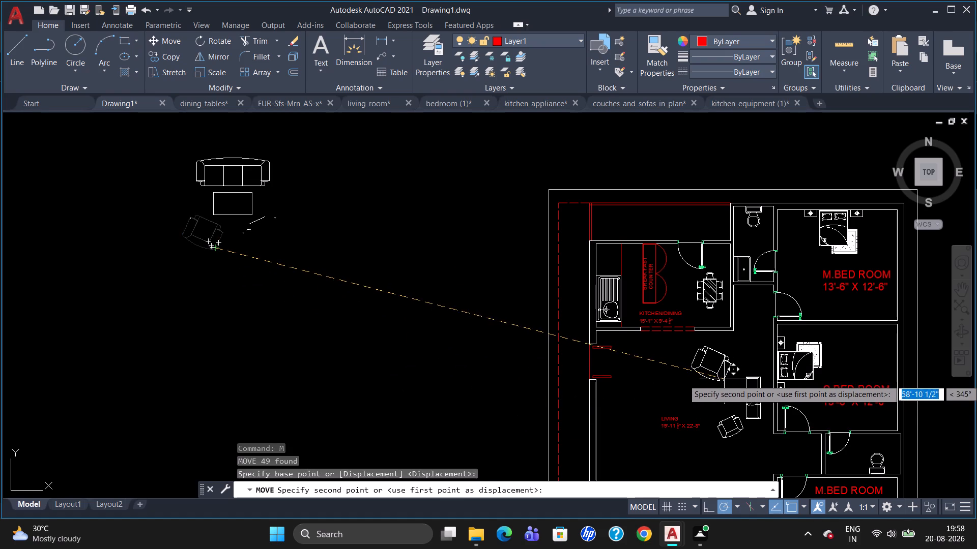
pyautogui.click(713, 382)
# Rotate the second armchair freehand about a point on its north edge so that its back faces roughly north.
pyautogui.click(688, 369)
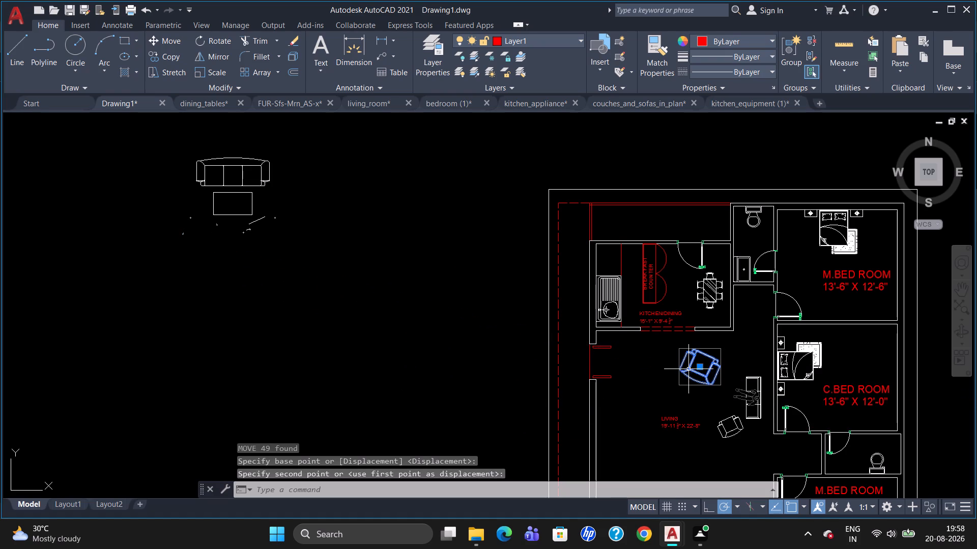
pyautogui.write('RO')
pyautogui.press('Return')
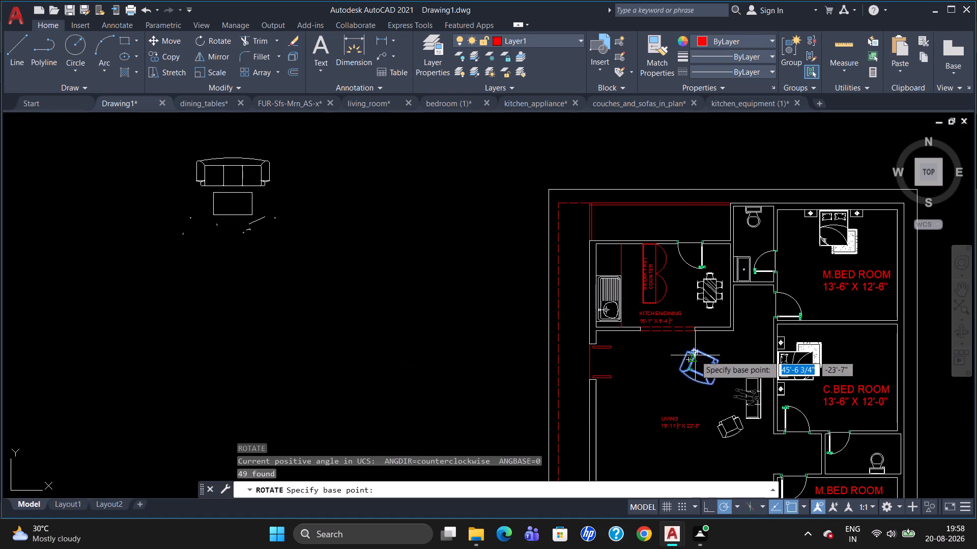
pyautogui.click(696, 353)
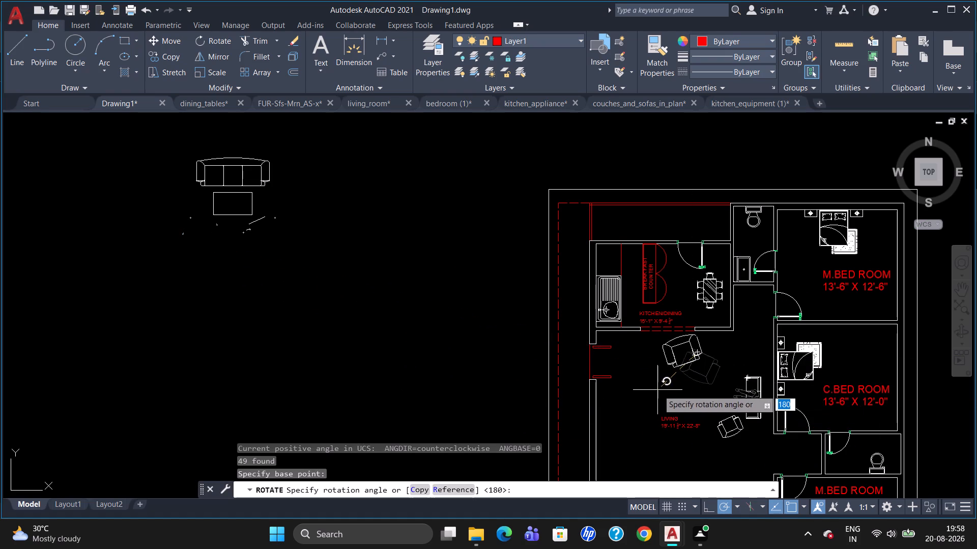
pyautogui.click(671, 378)
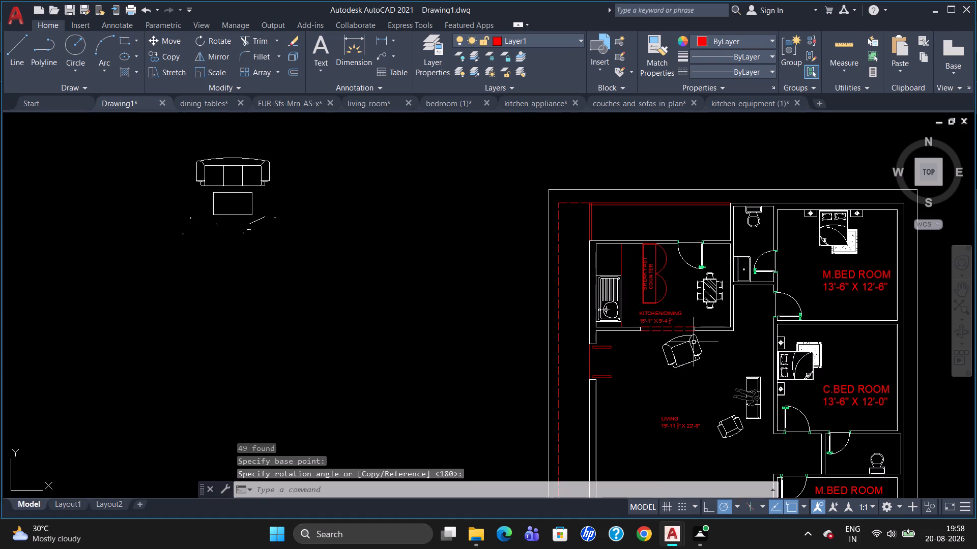
# Scale the rotated armchair down freehand from a base point on its north side, near the kitchen/dining opening.
pyautogui.click(688, 345)
pyautogui.press('s')
pyautogui.press('c')
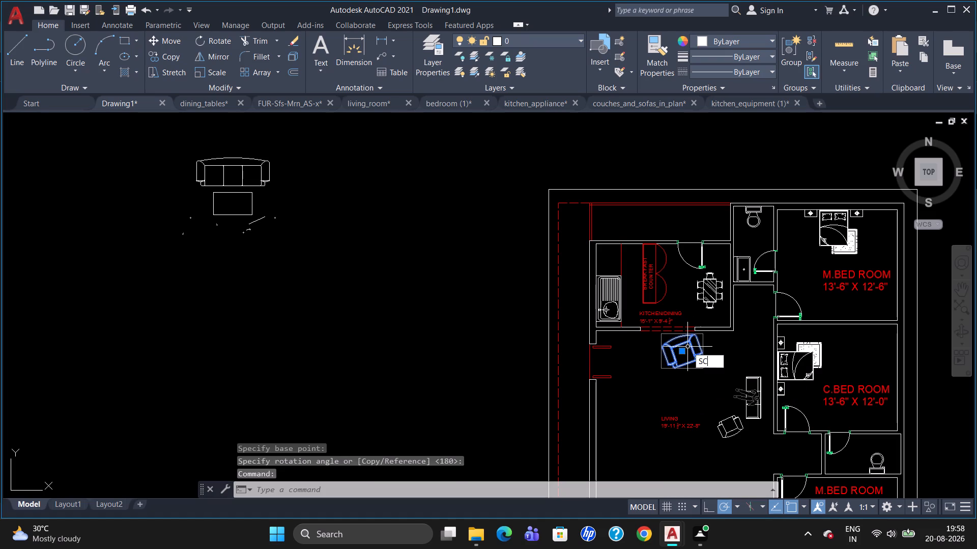
pyautogui.press('Return')
pyautogui.click(692, 336)
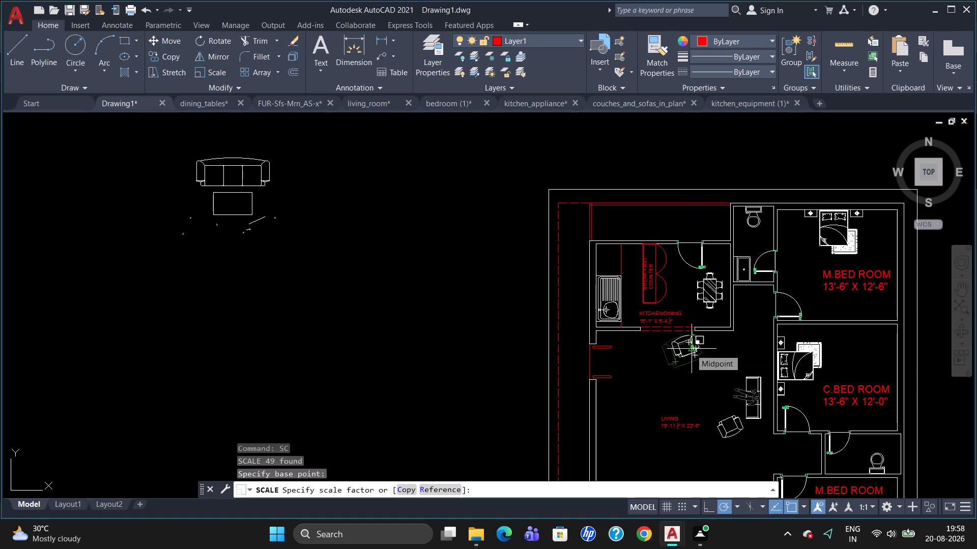
pyautogui.click(691, 349)
# Move the scaled-down second armchair southeast in the living room so it sits just northwest of the couch.
pyautogui.click(691, 342)
pyautogui.press('m')
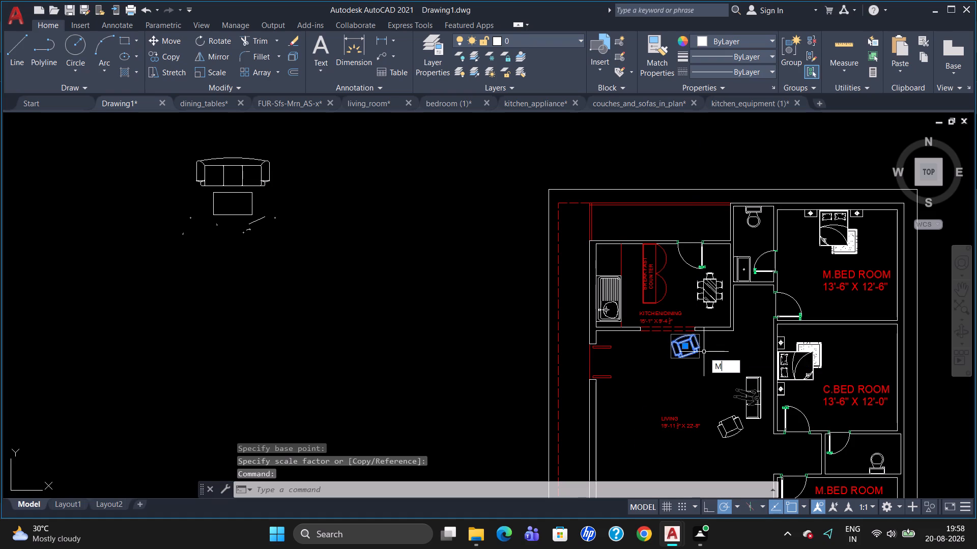
pyautogui.press('Return')
pyautogui.click(700, 351)
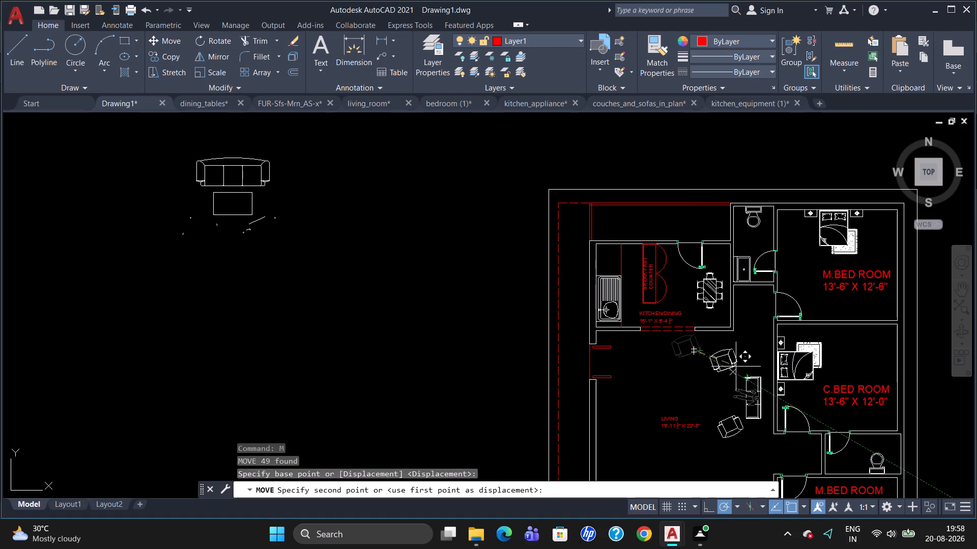
pyautogui.scroll(2, 734, 372)
pyautogui.click(735, 376)
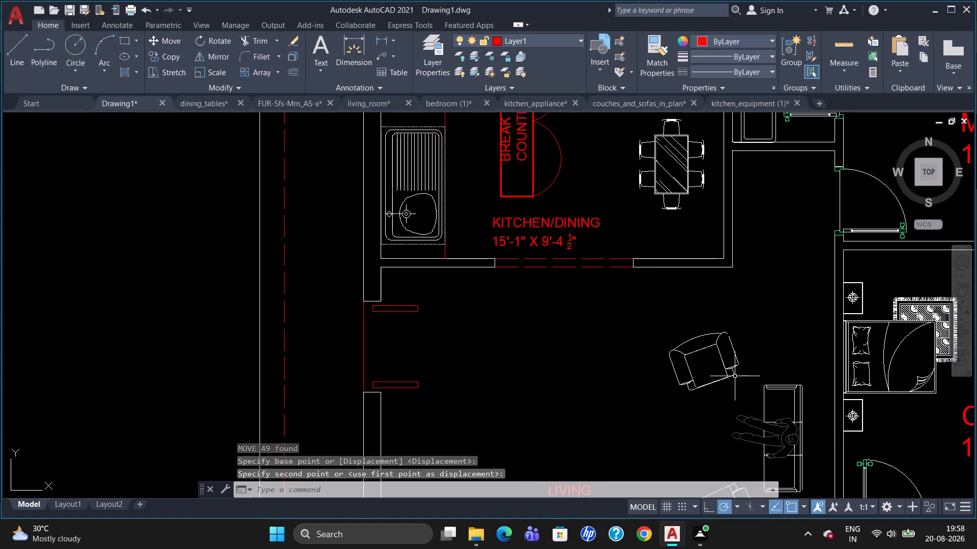
pyautogui.press('Escape')
# Erase the leftover three-seat sofa, table and all stray fragments outside the plan's northwest side.
pyautogui.scroll(-2, 771, 338)
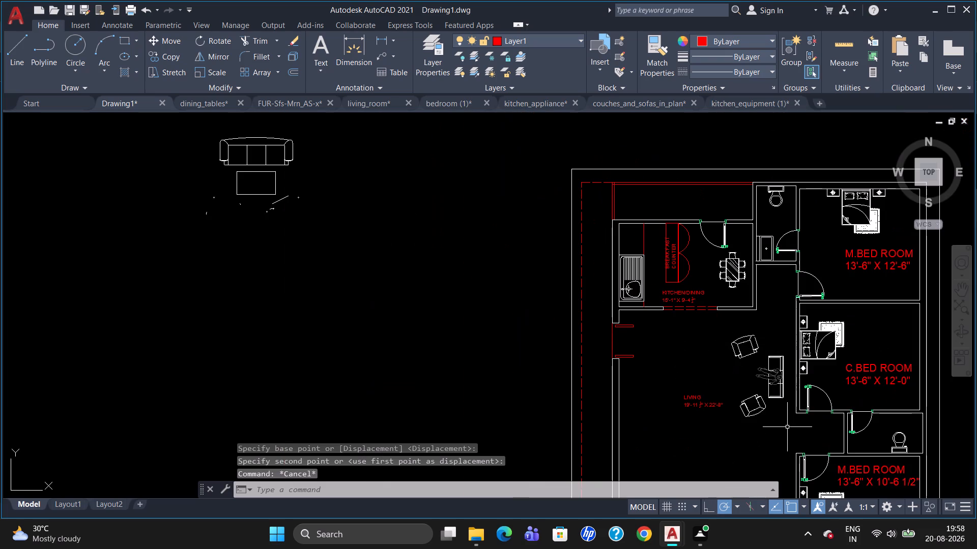
pyautogui.scroll(-1, 802, 412)
pyautogui.scroll(3, 858, 454)
pyautogui.scroll(-3, 750, 419)
pyautogui.scroll(2, 812, 448)
pyautogui.scroll(-3, 719, 393)
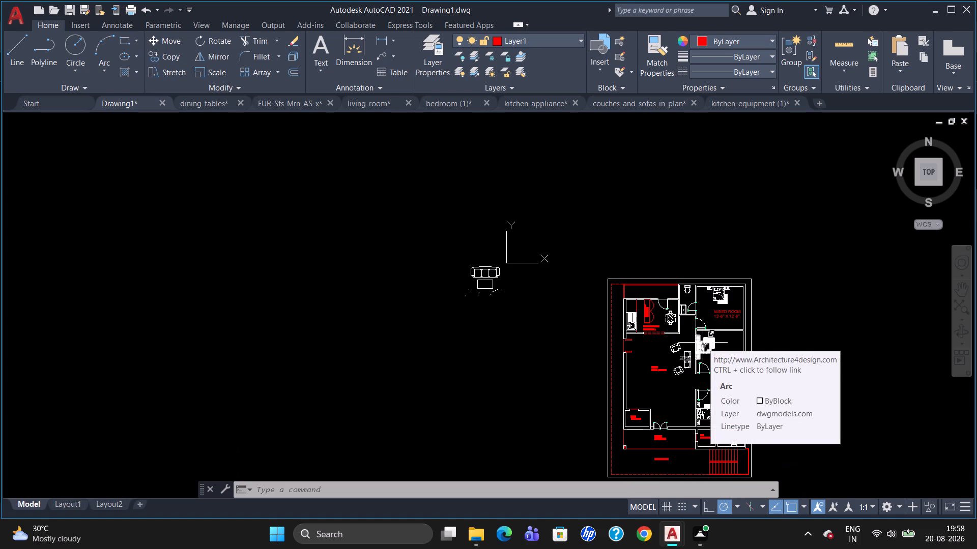
pyautogui.scroll(-1, 703, 356)
pyautogui.scroll(2, 701, 368)
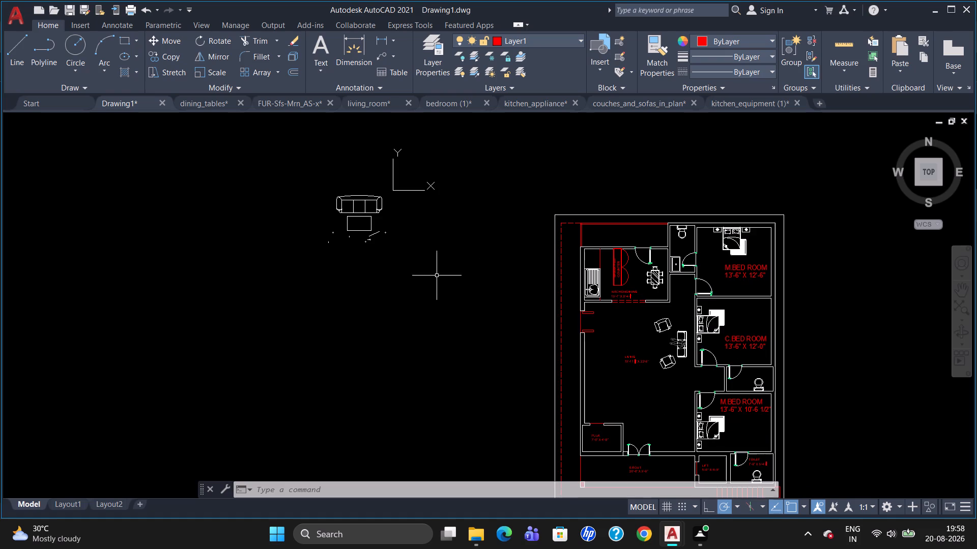
pyautogui.moveTo(433, 263); pyautogui.dragTo(262, 295)
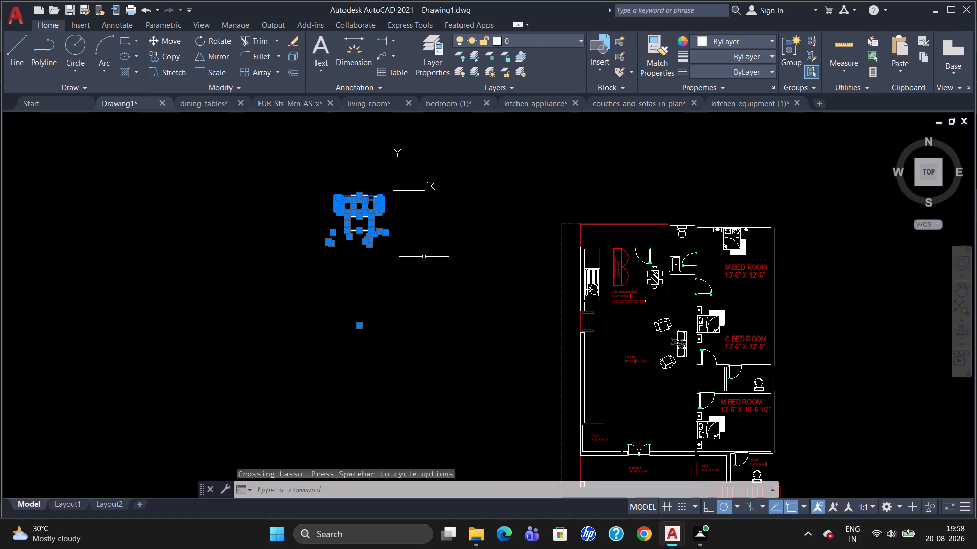
pyautogui.press('Delete')
pyautogui.moveTo(369, 190); pyautogui.dragTo(325, 216)
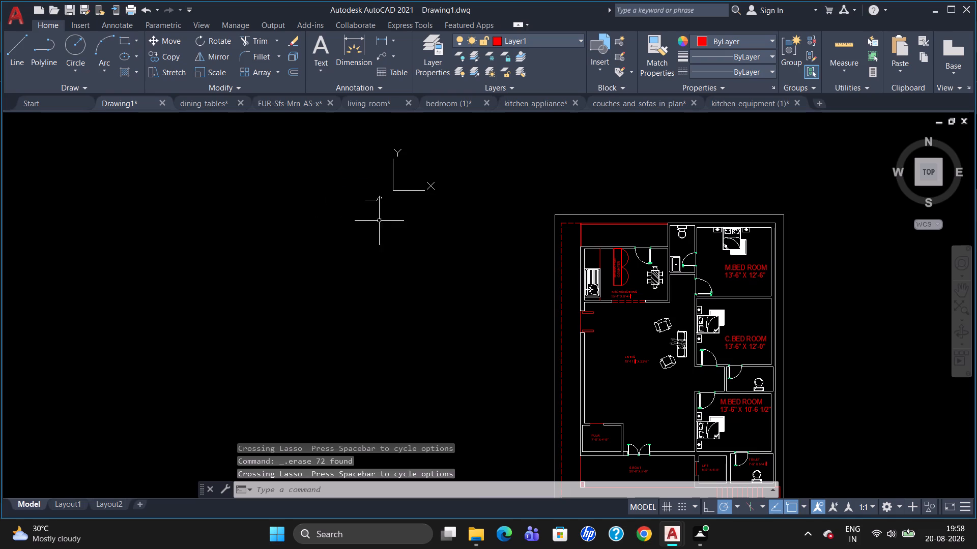
pyautogui.moveTo(379, 220); pyautogui.dragTo(360, 203)
pyautogui.press('Delete')
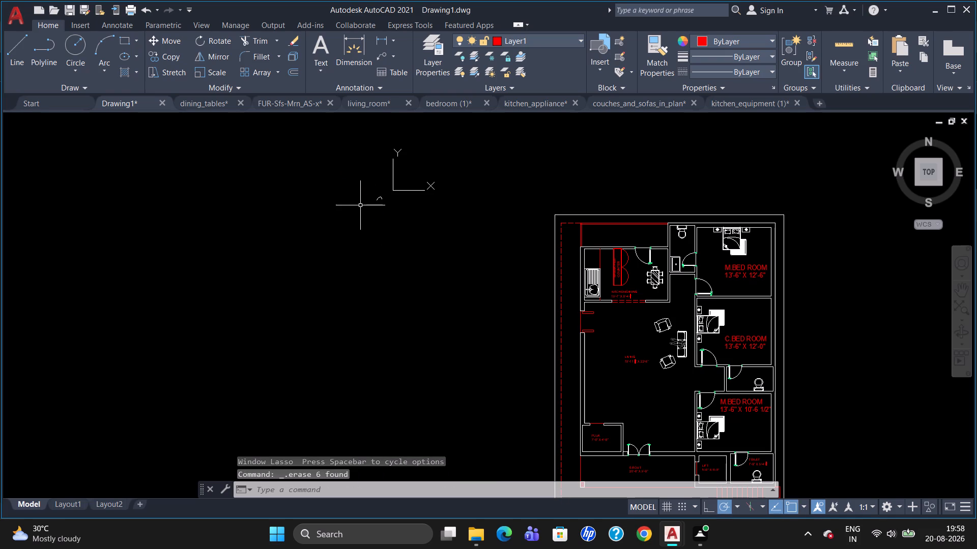
pyautogui.moveTo(406, 219); pyautogui.dragTo(343, 210)
pyautogui.press('Delete')
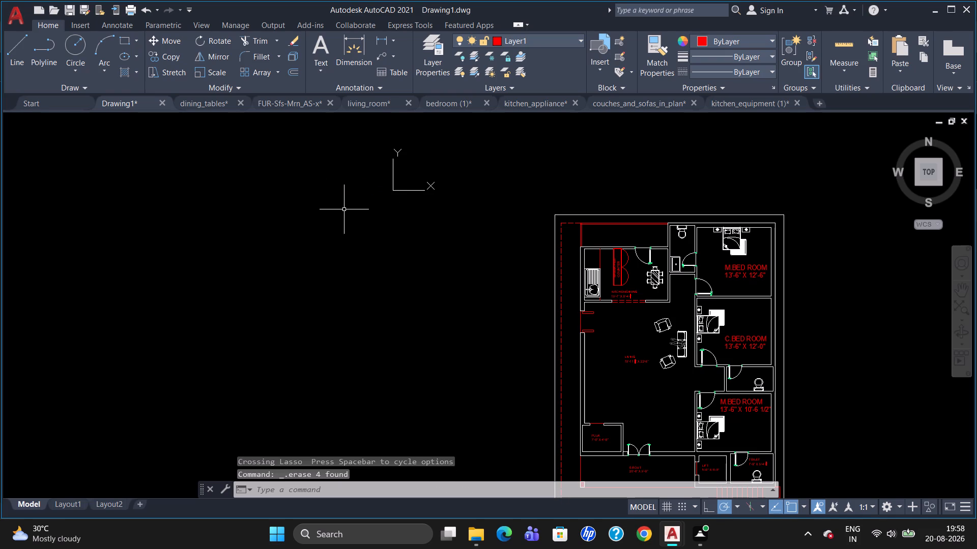
# Create a new layer from Layer1's settings and set its colour to index 40.
pyautogui.scroll(-2, 643, 259)
pyautogui.scroll(2, 742, 405)
pyautogui.scroll(-1, 627, 318)
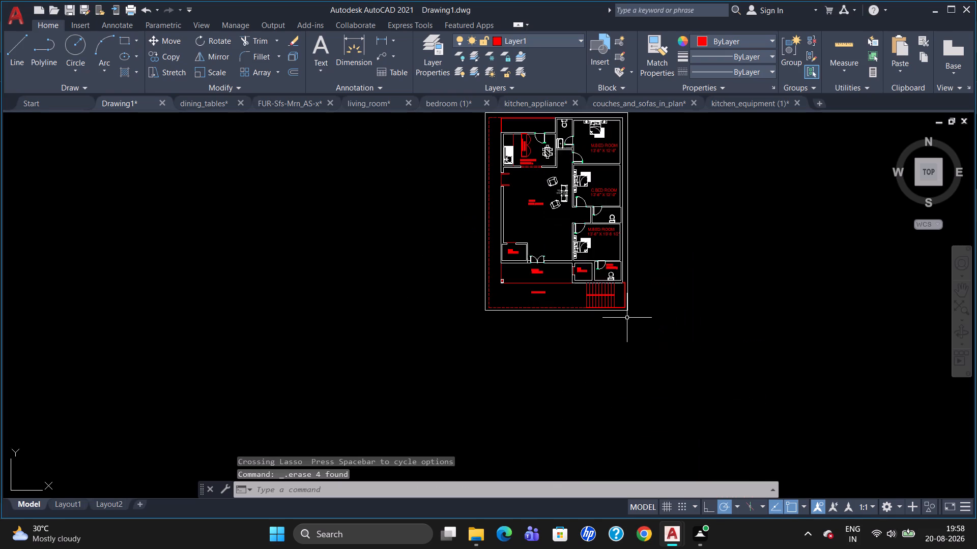
pyautogui.scroll(2, 590, 190)
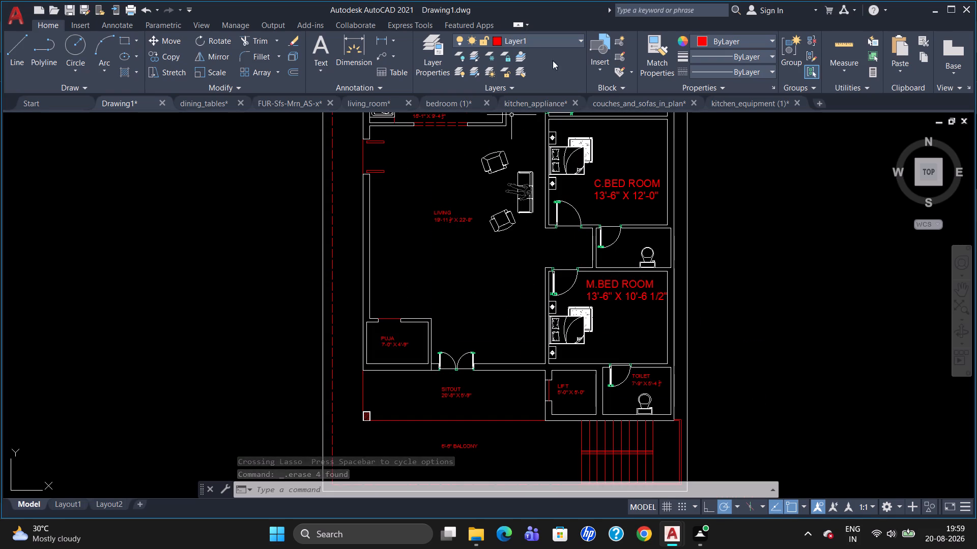
pyautogui.click(560, 40)
pyautogui.scroll(4, 504, 180)
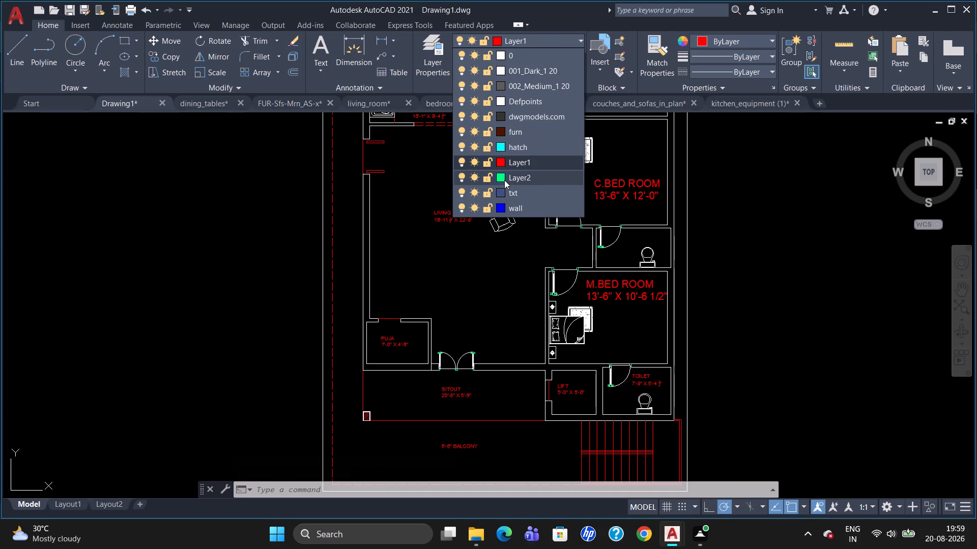
pyautogui.click(425, 52)
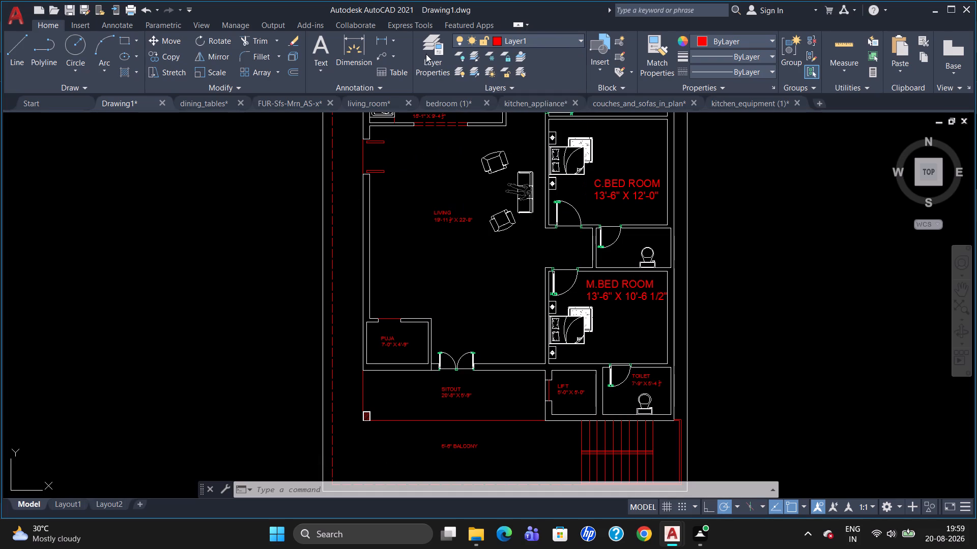
pyautogui.click(427, 53)
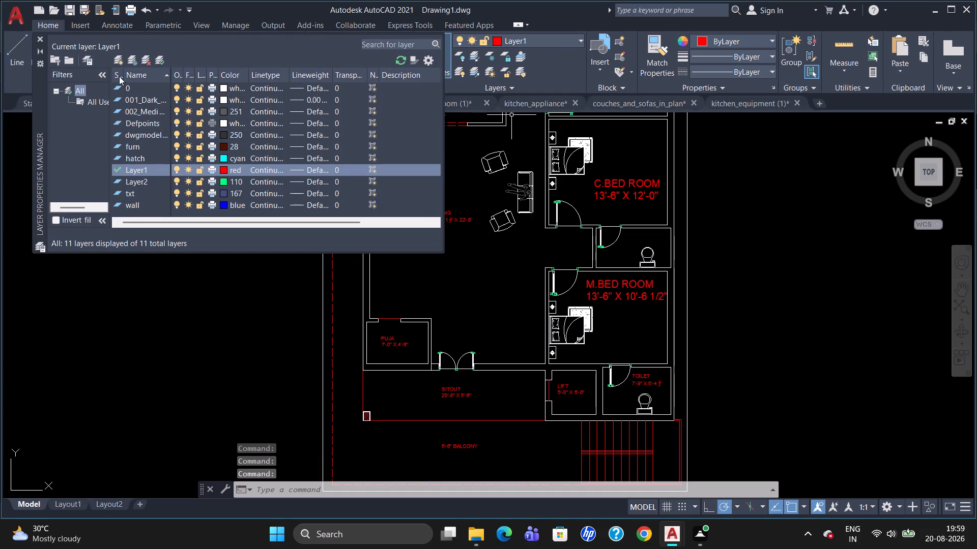
pyautogui.click(118, 66)
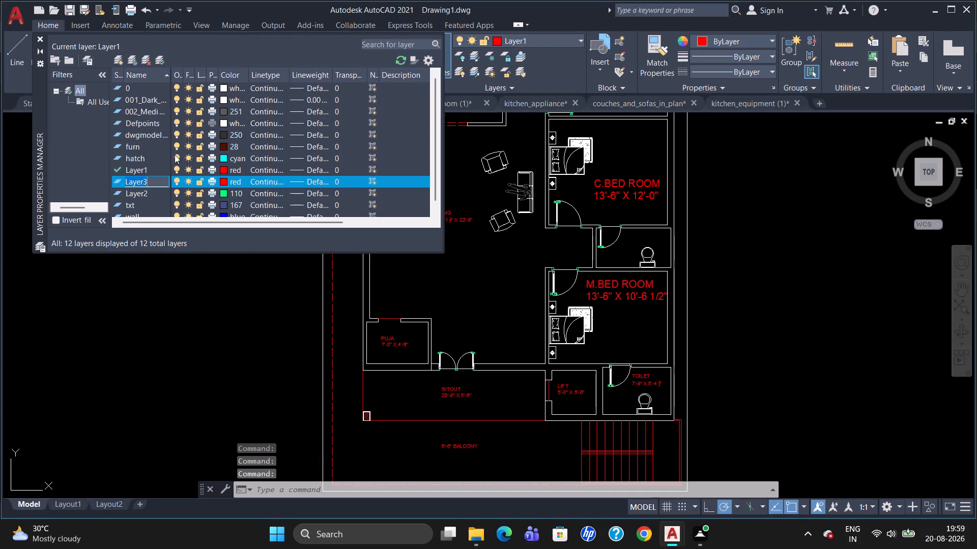
pyautogui.click(224, 180)
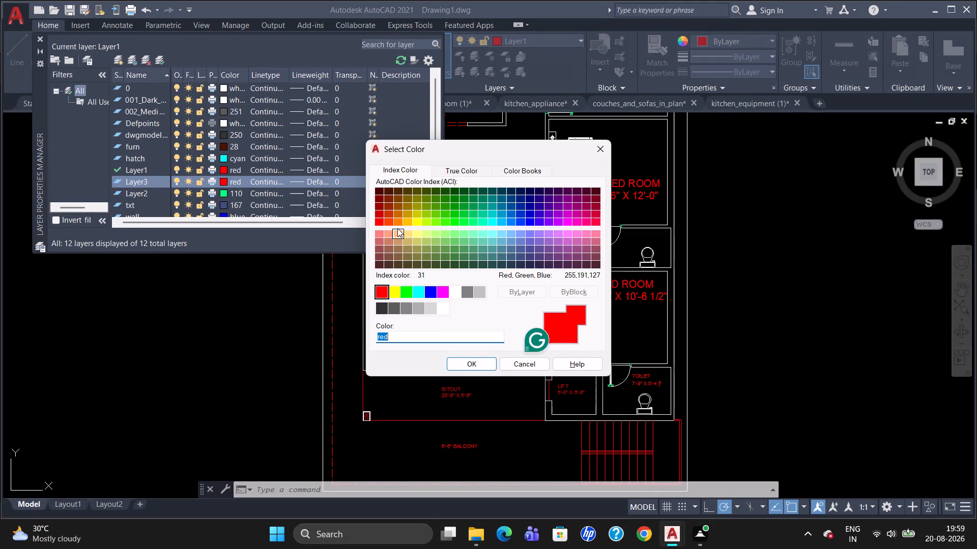
pyautogui.click(407, 222)
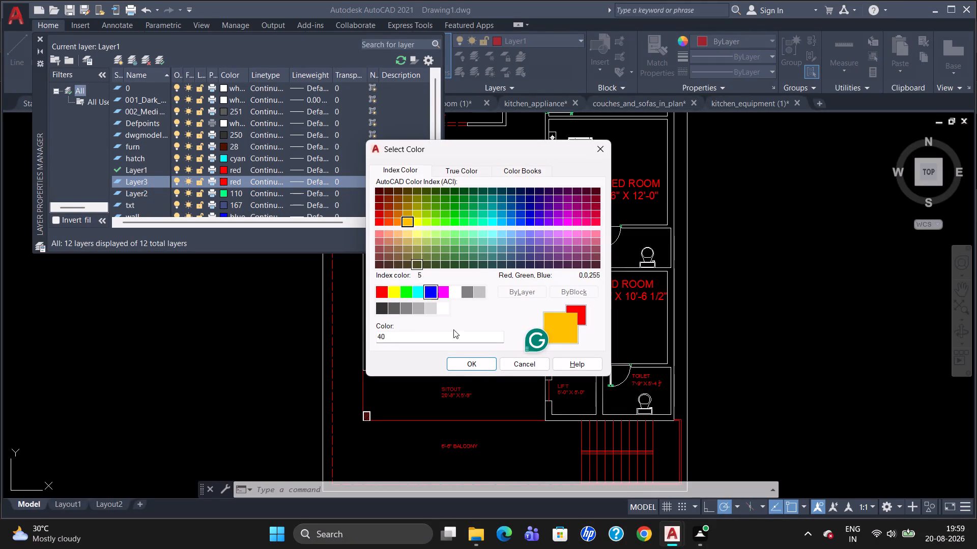
pyautogui.click(474, 367)
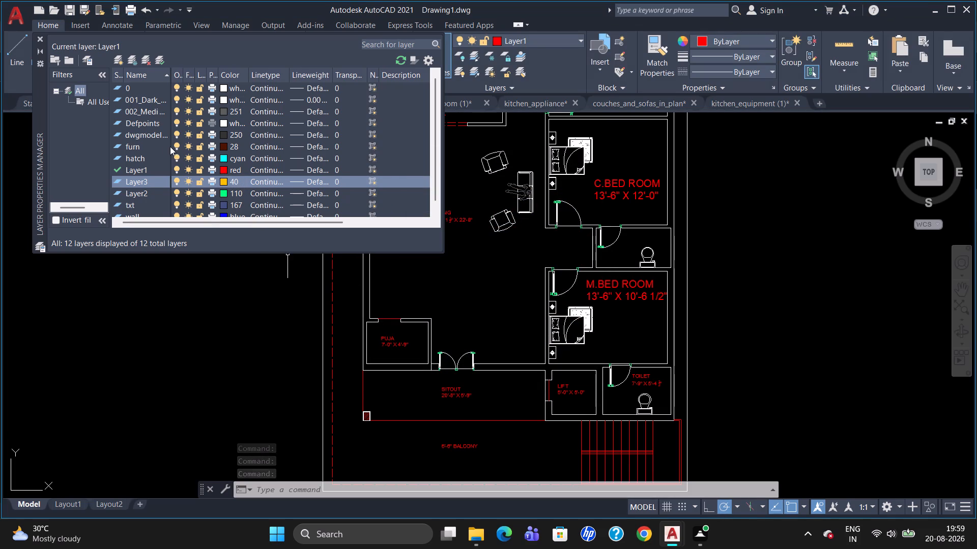
# Create another new layer with the same settings as the colour 40 layer.
pyautogui.click(117, 57)
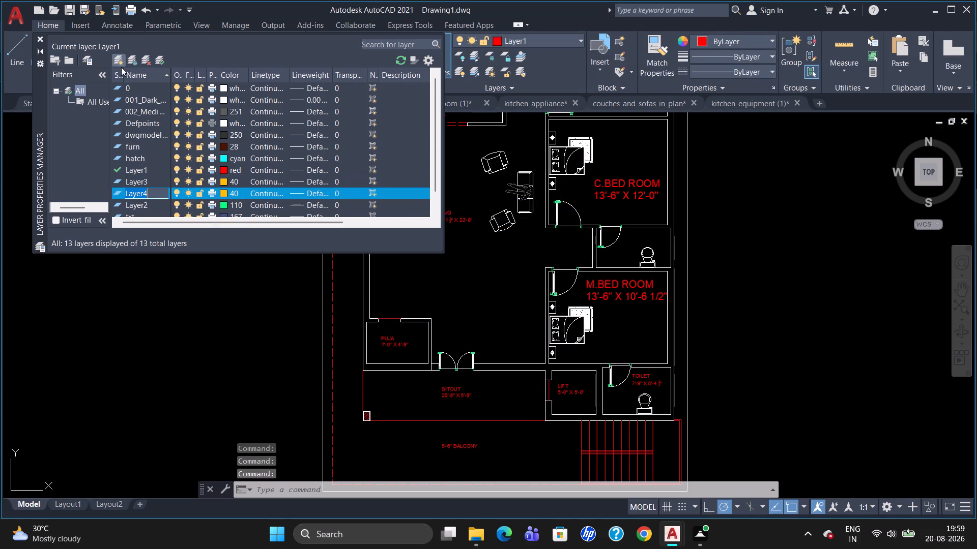
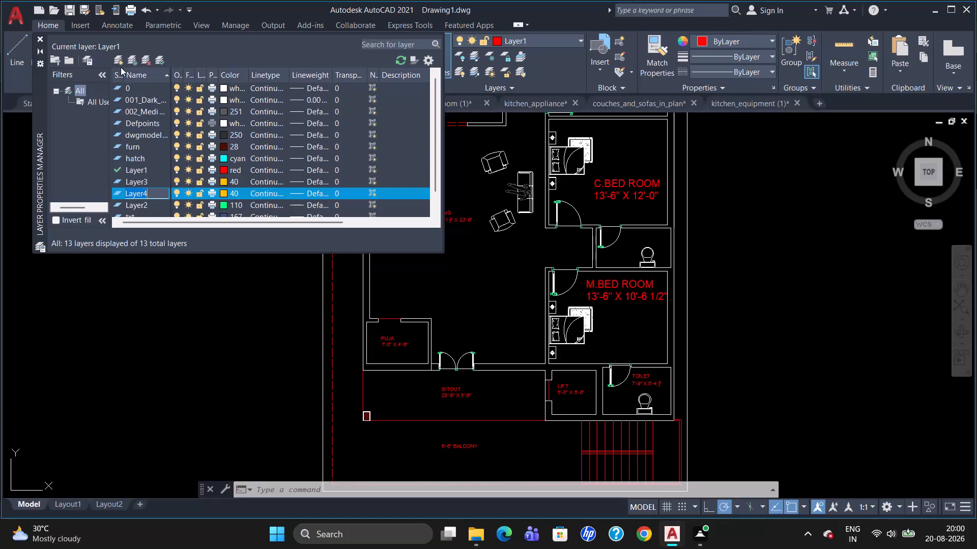
# Set Layer4's colour to index 130.
pyautogui.click(225, 195)
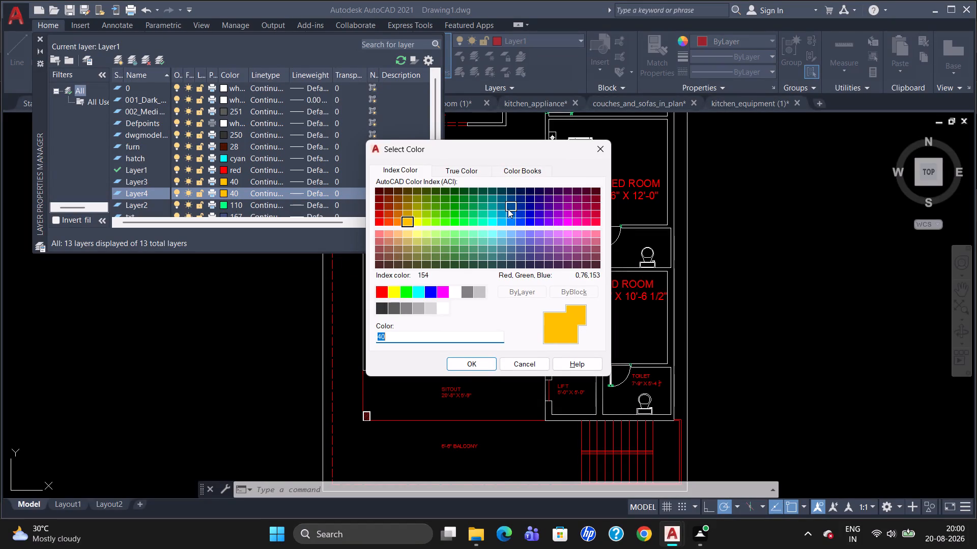
pyautogui.click(494, 223)
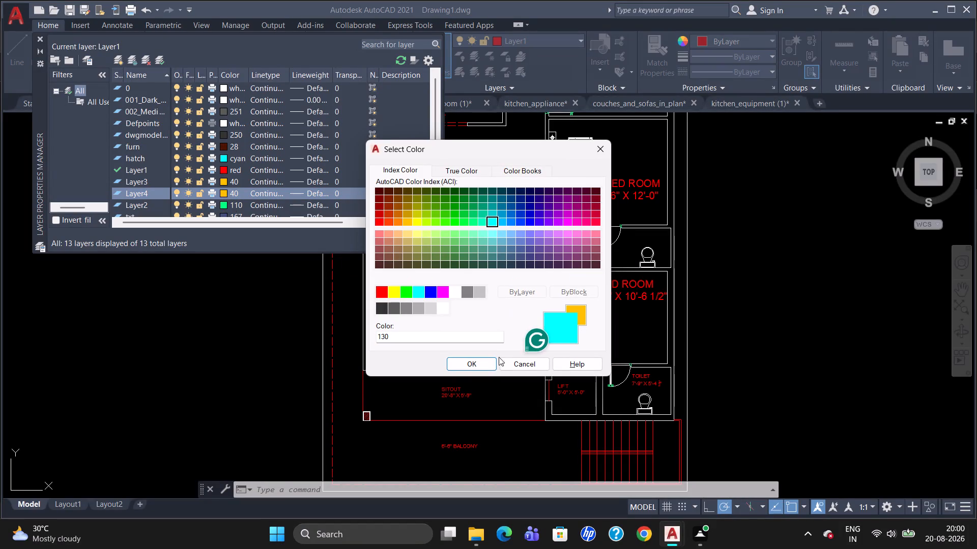
pyautogui.click(479, 364)
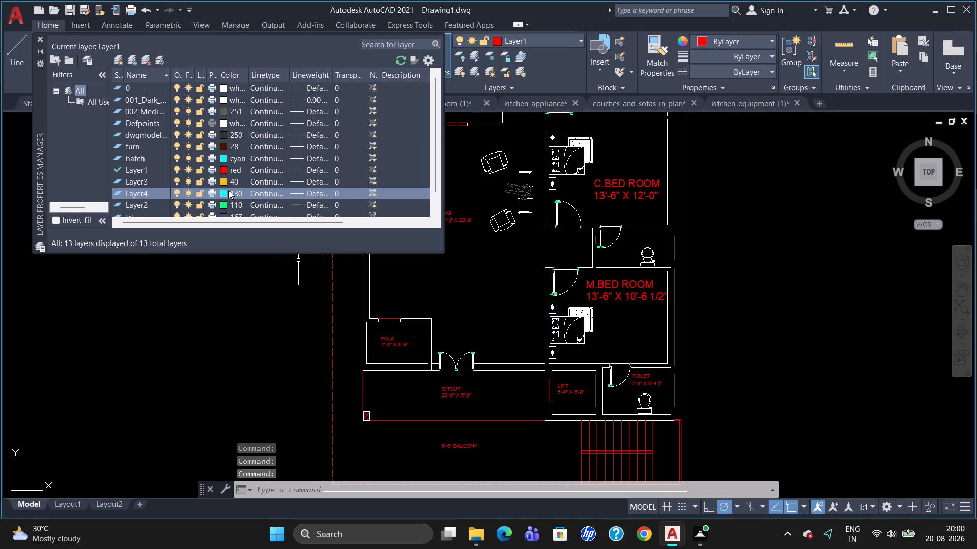
pyautogui.click(40, 38)
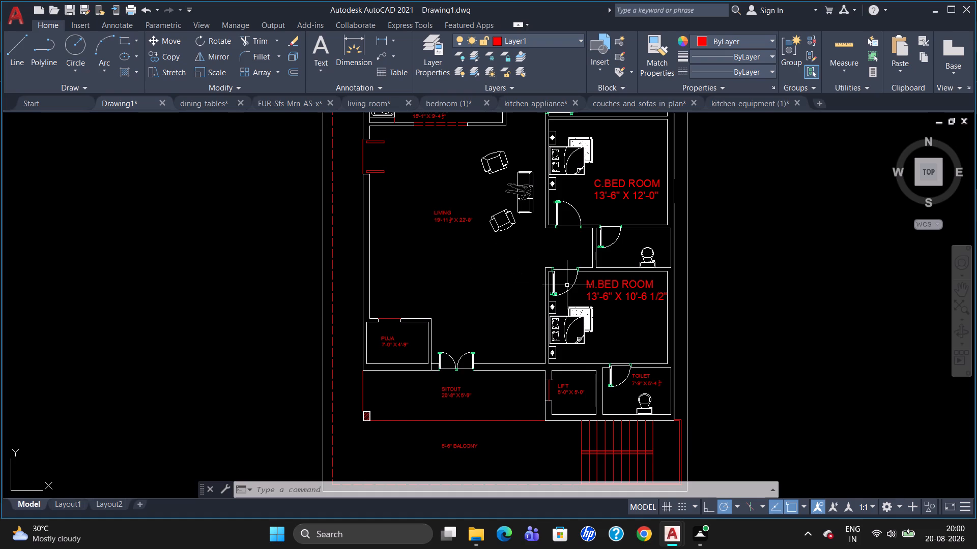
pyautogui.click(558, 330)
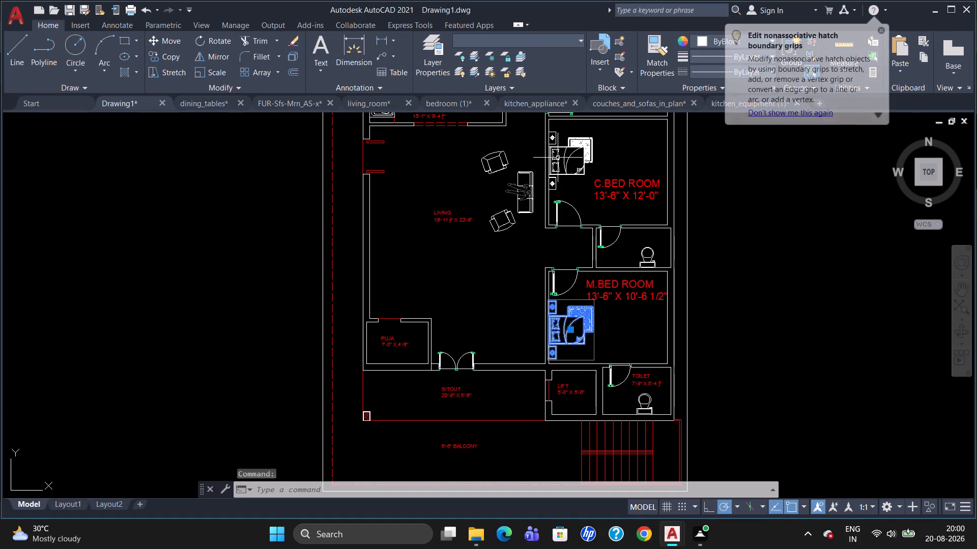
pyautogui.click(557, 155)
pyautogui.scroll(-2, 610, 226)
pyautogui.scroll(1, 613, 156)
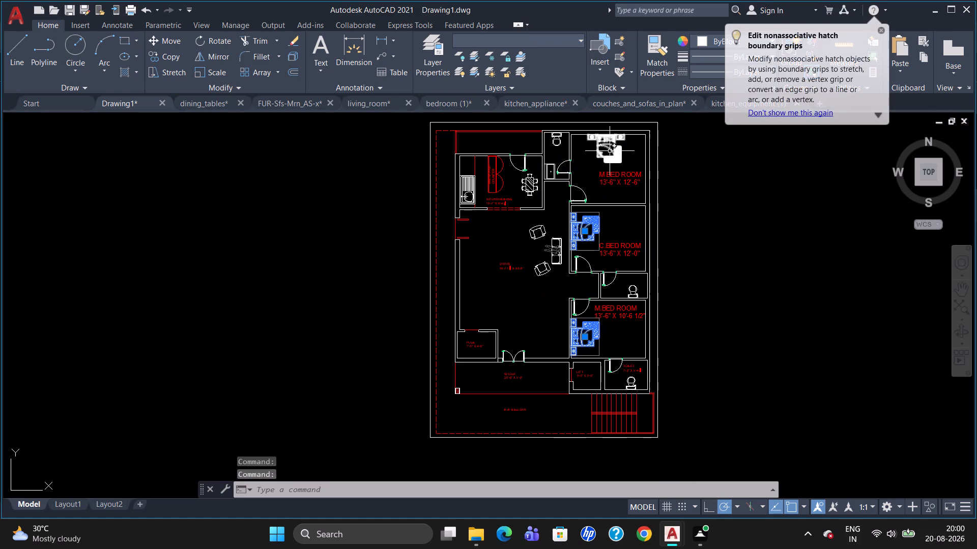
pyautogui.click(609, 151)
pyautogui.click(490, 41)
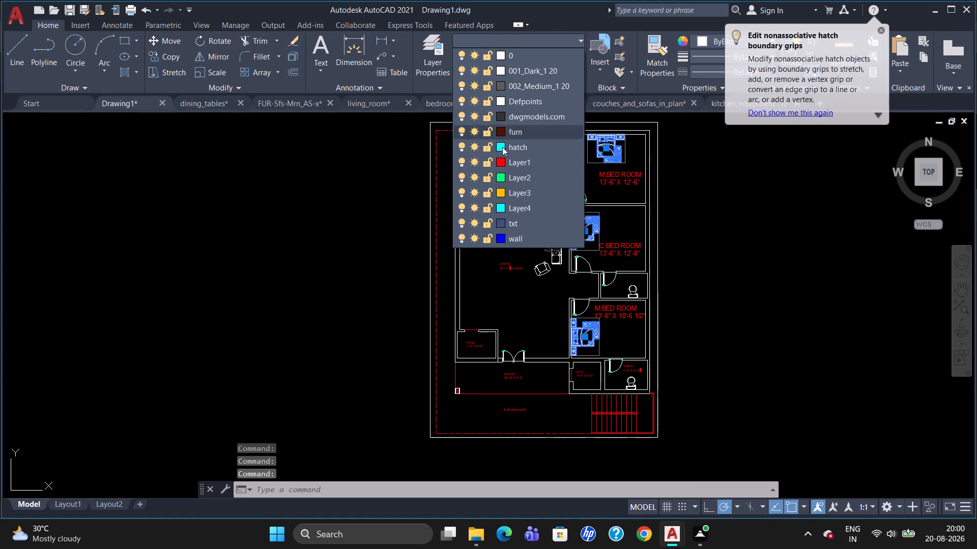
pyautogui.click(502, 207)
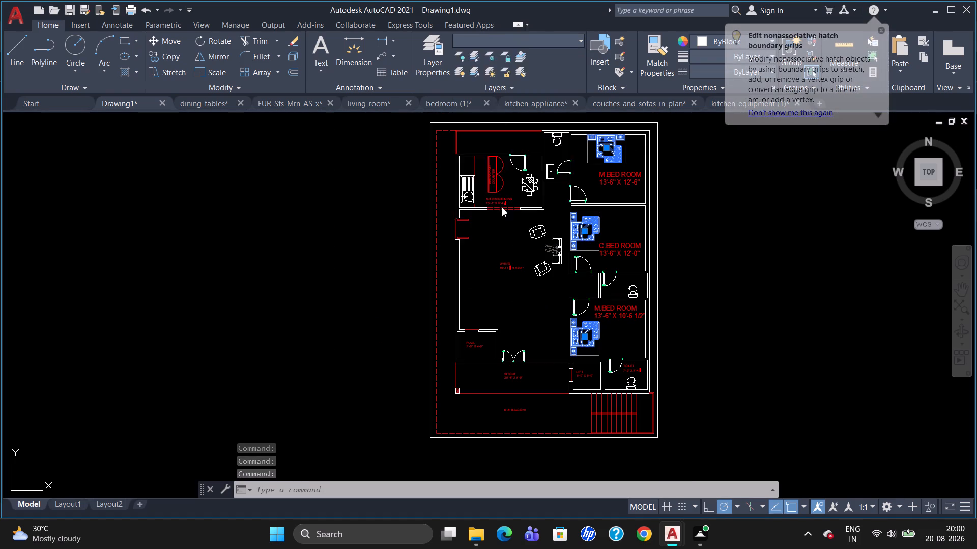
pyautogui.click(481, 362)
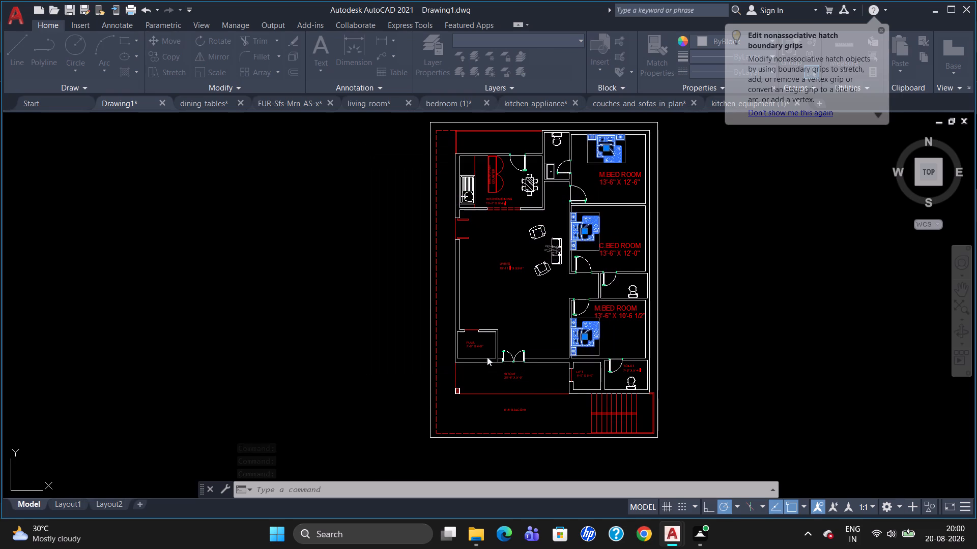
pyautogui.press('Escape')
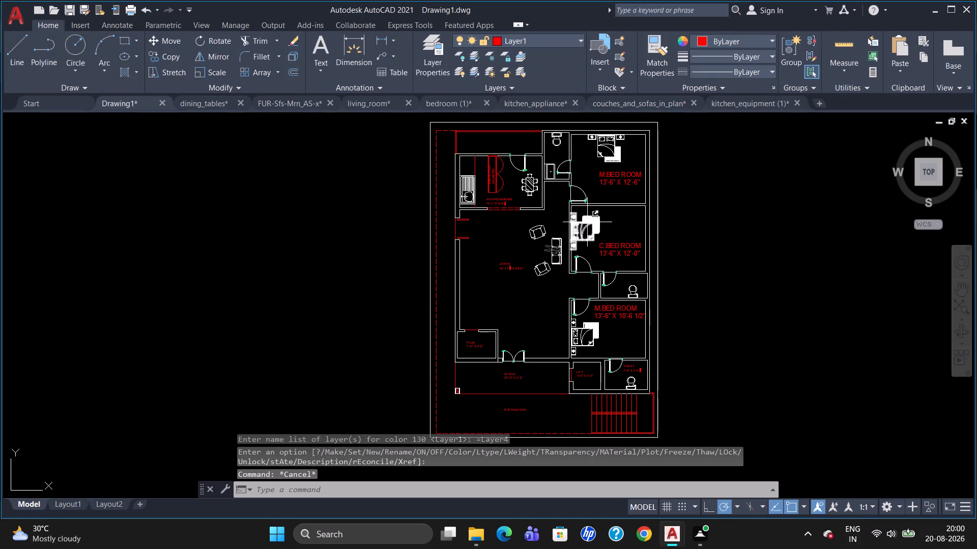
# Assign the bed blocks in all three bedrooms to Layer4.
pyautogui.click(587, 224)
pyautogui.click(602, 158)
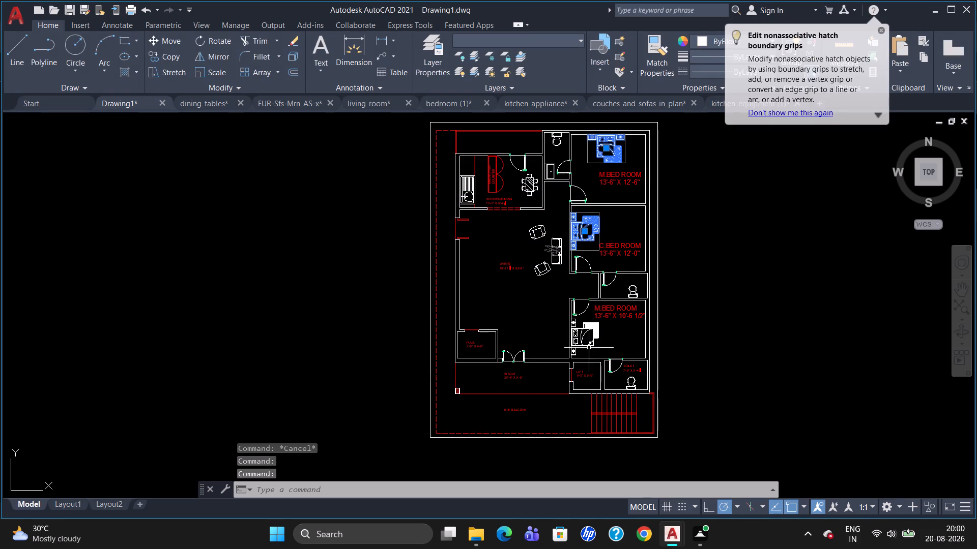
pyautogui.click(583, 328)
pyautogui.click(513, 42)
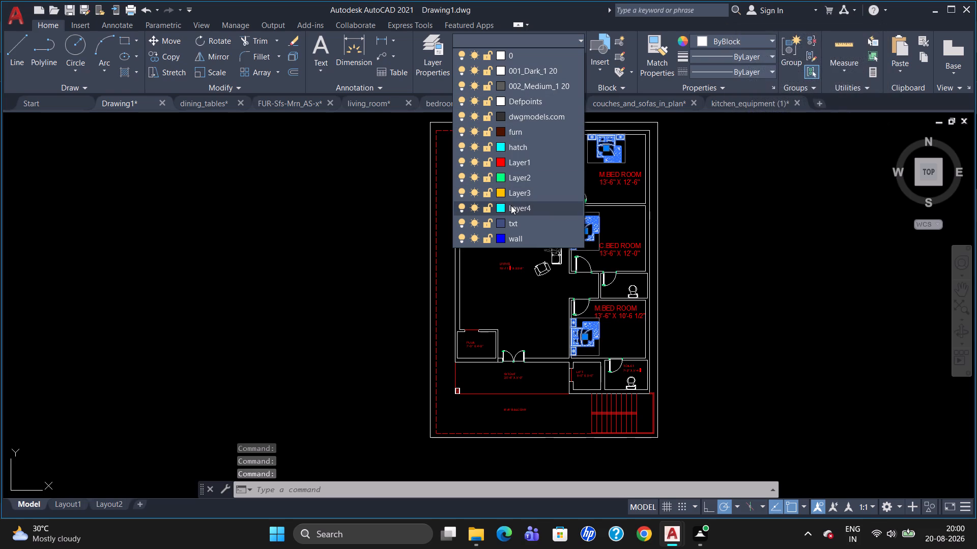
pyautogui.click(511, 205)
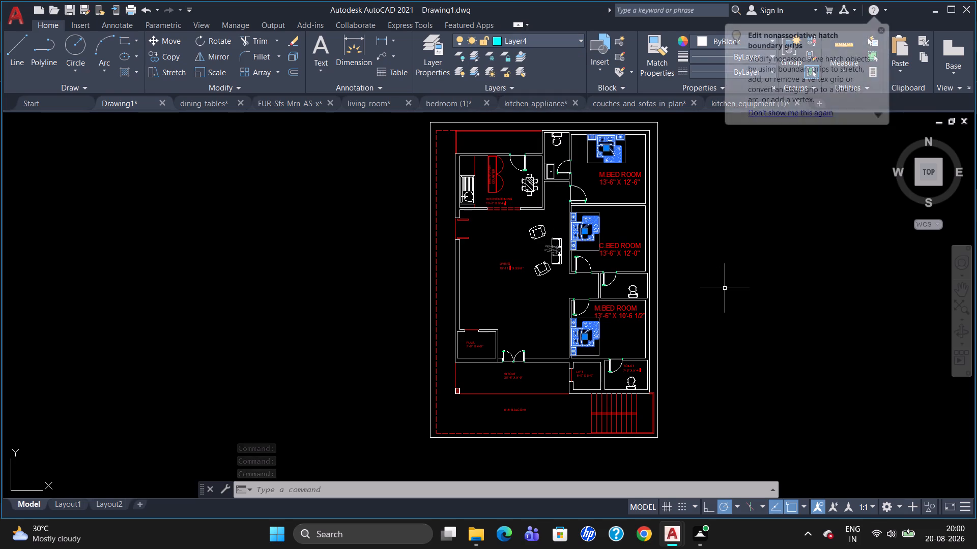
pyautogui.press('Escape')
pyautogui.click(882, 32)
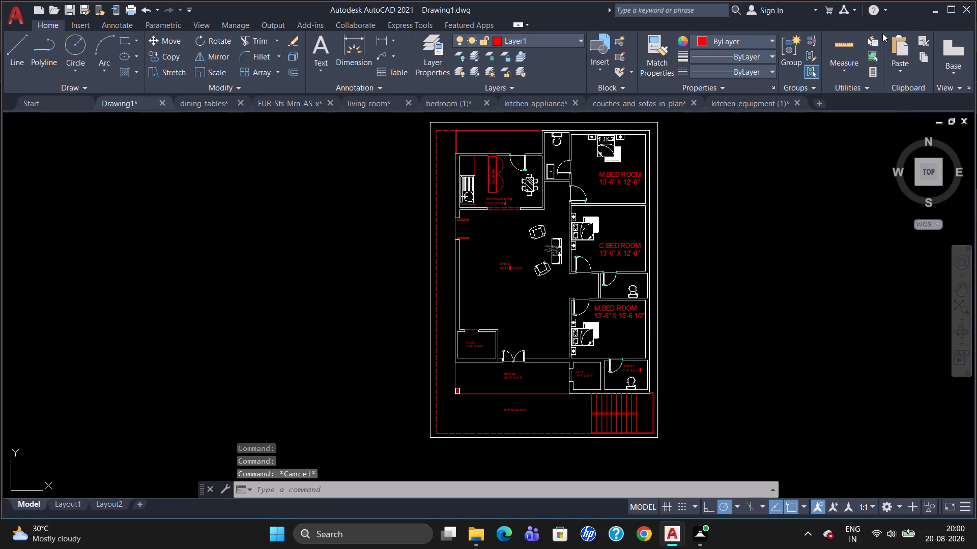
# Check the C.BED ROOM bed block's layer and how the bedroom furniture is displayed.
pyautogui.scroll(2, 644, 177)
pyautogui.click(487, 294)
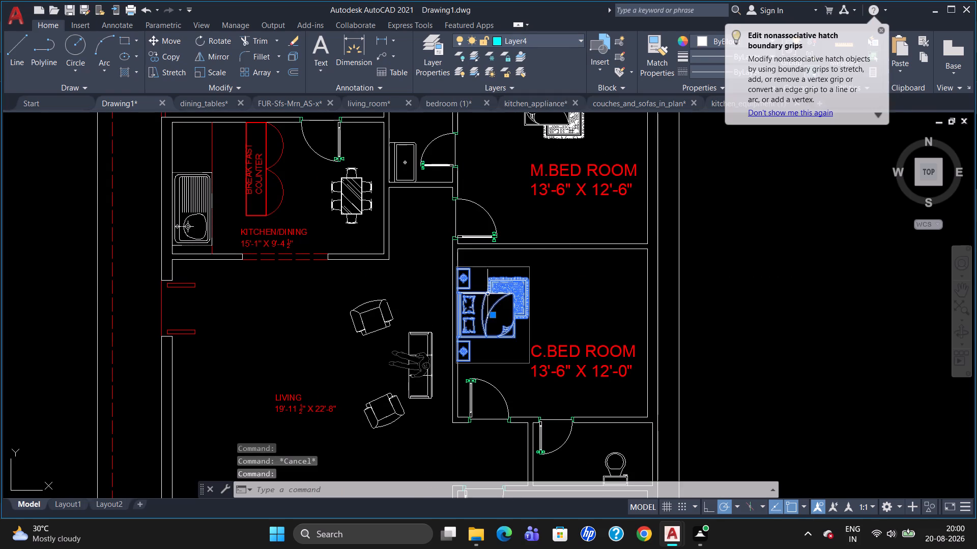
pyautogui.press('Escape')
pyautogui.scroll(1, 587, 236)
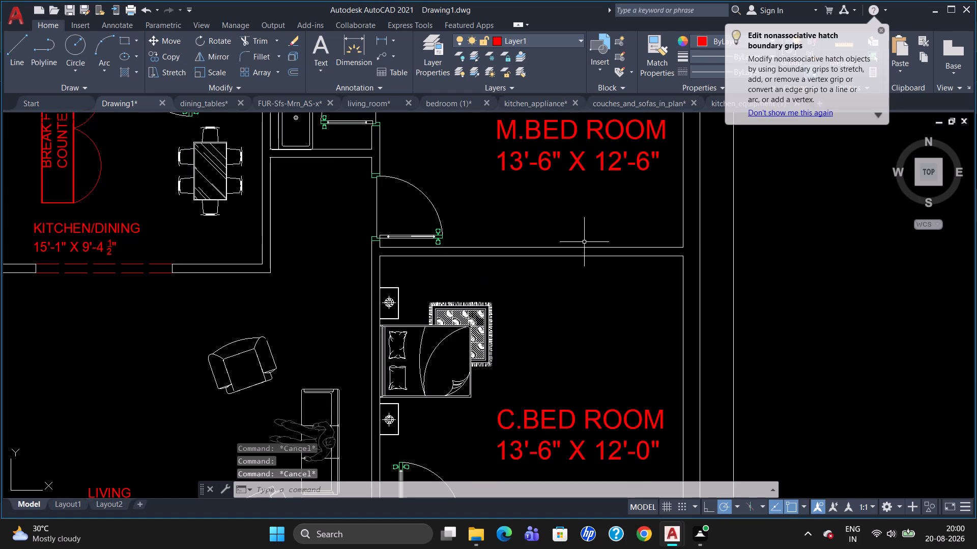
pyautogui.scroll(-2, 584, 242)
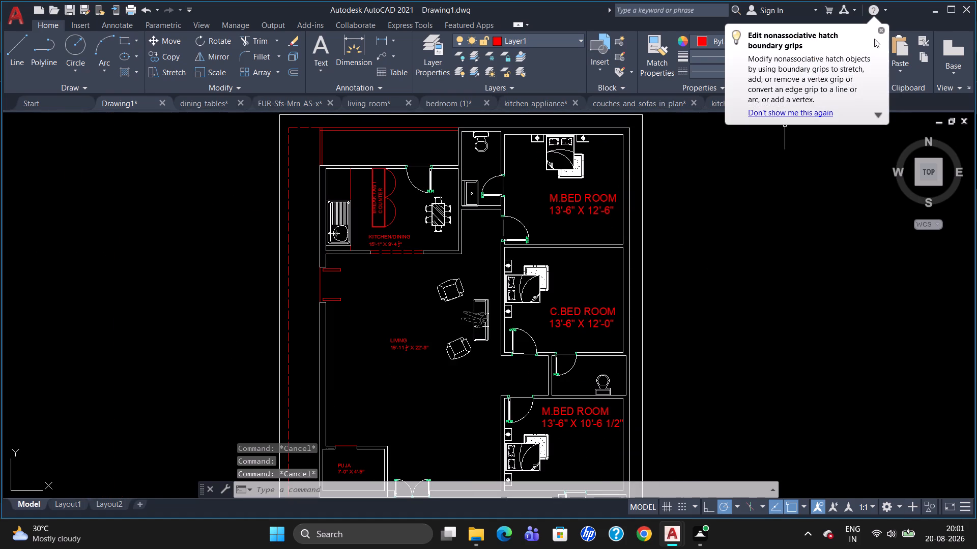
pyautogui.click(881, 29)
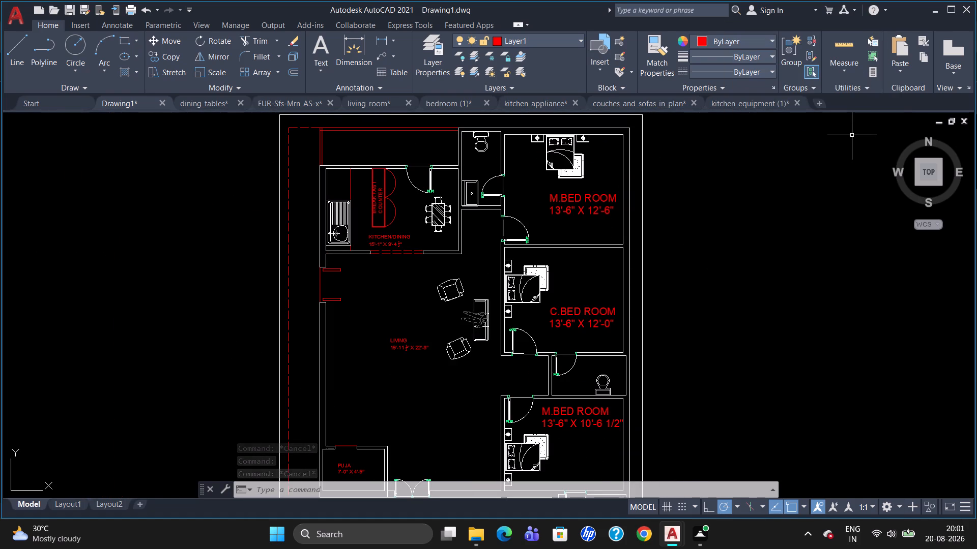
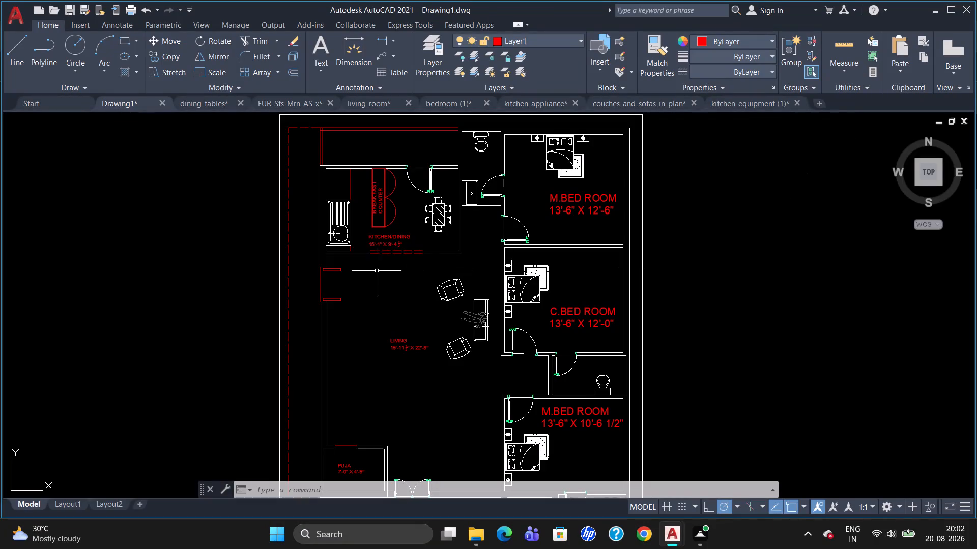
# Assign the kitchen sink block to Layer1.
pyautogui.click(350, 228)
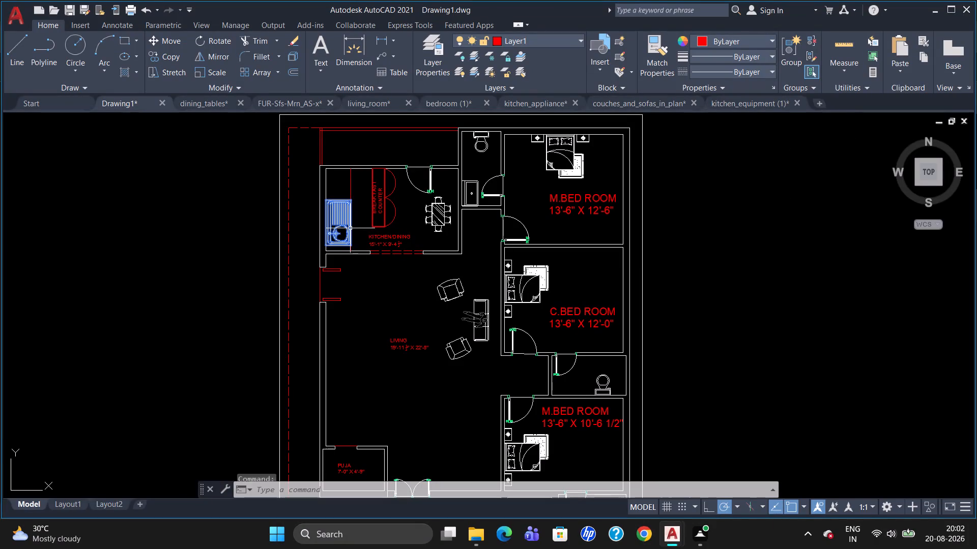
pyautogui.click(537, 40)
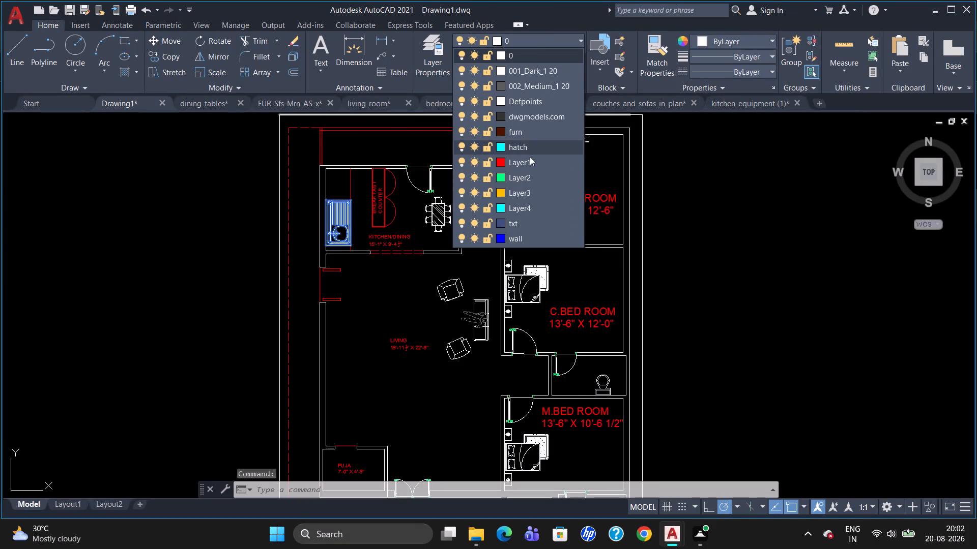
pyautogui.click(526, 163)
pyautogui.press('Escape')
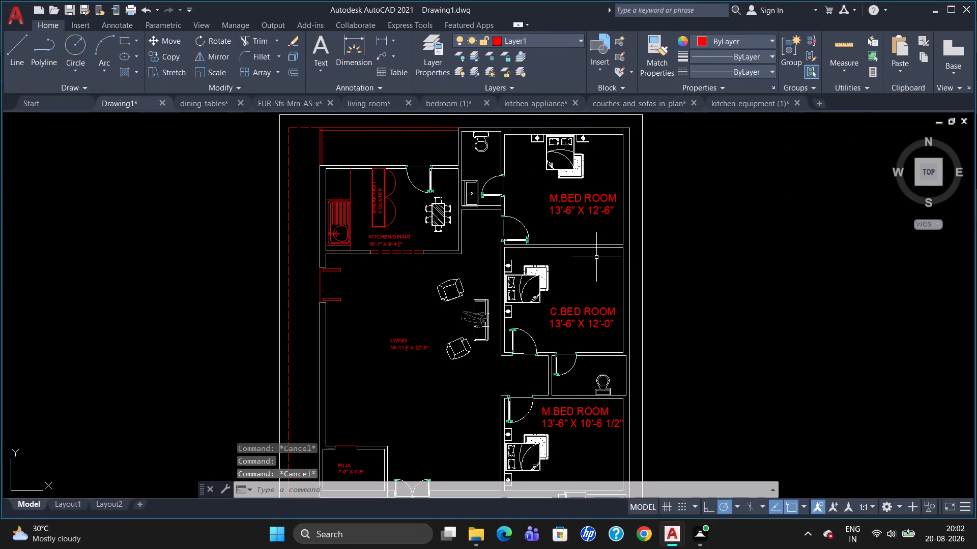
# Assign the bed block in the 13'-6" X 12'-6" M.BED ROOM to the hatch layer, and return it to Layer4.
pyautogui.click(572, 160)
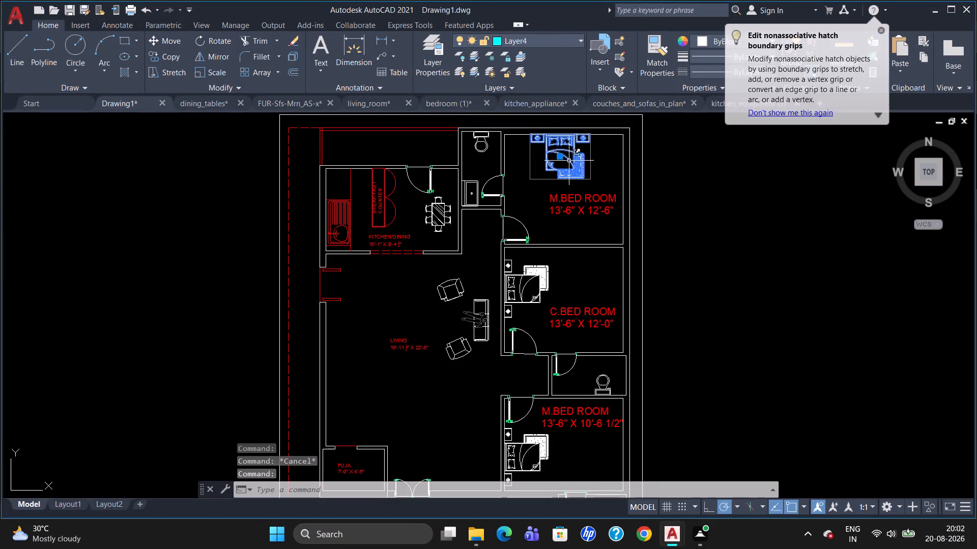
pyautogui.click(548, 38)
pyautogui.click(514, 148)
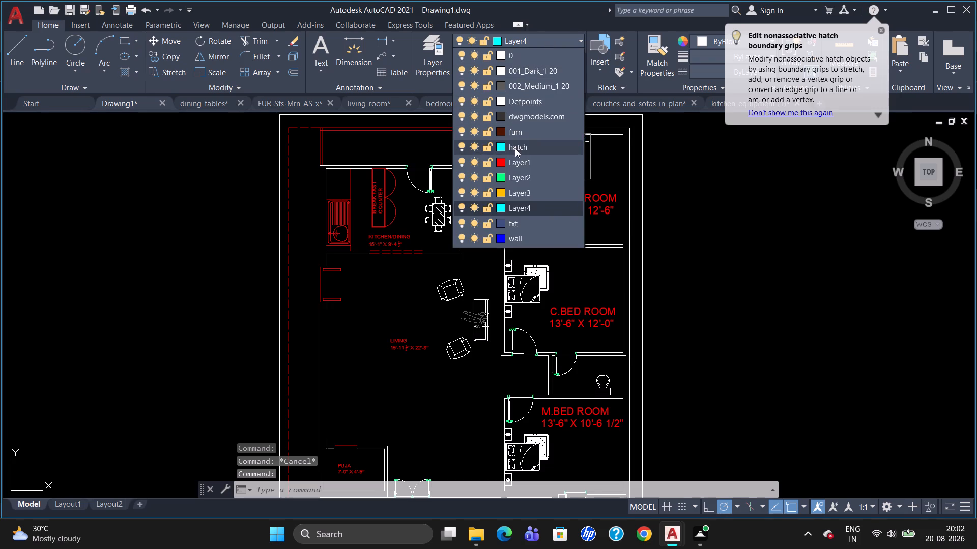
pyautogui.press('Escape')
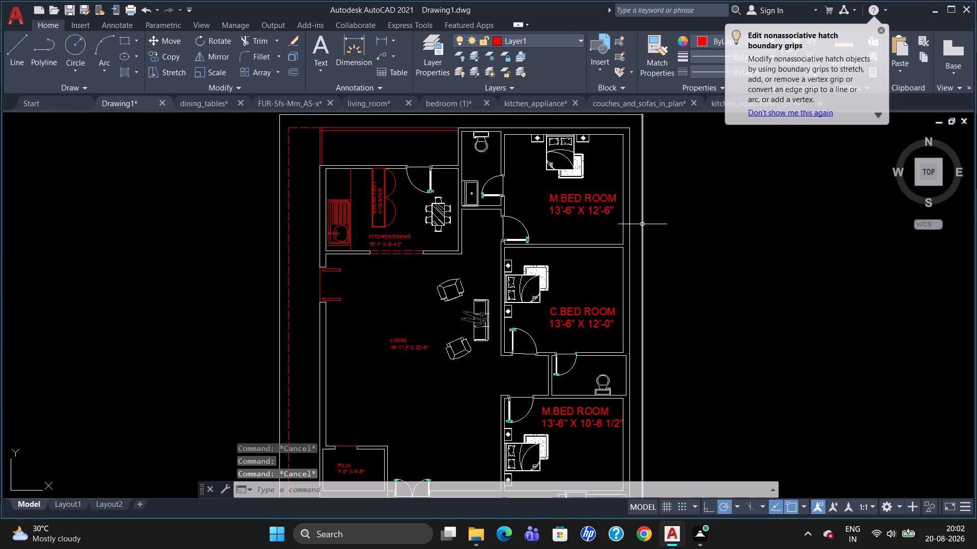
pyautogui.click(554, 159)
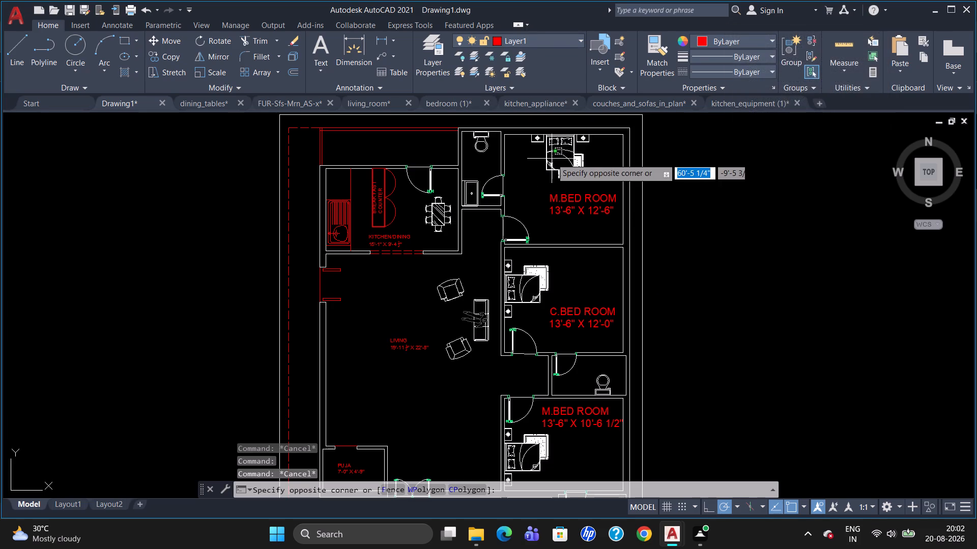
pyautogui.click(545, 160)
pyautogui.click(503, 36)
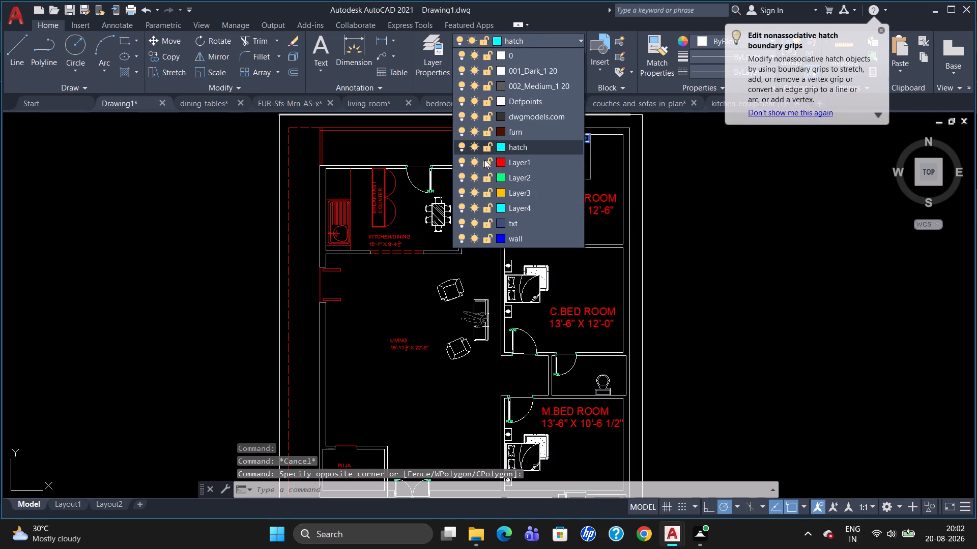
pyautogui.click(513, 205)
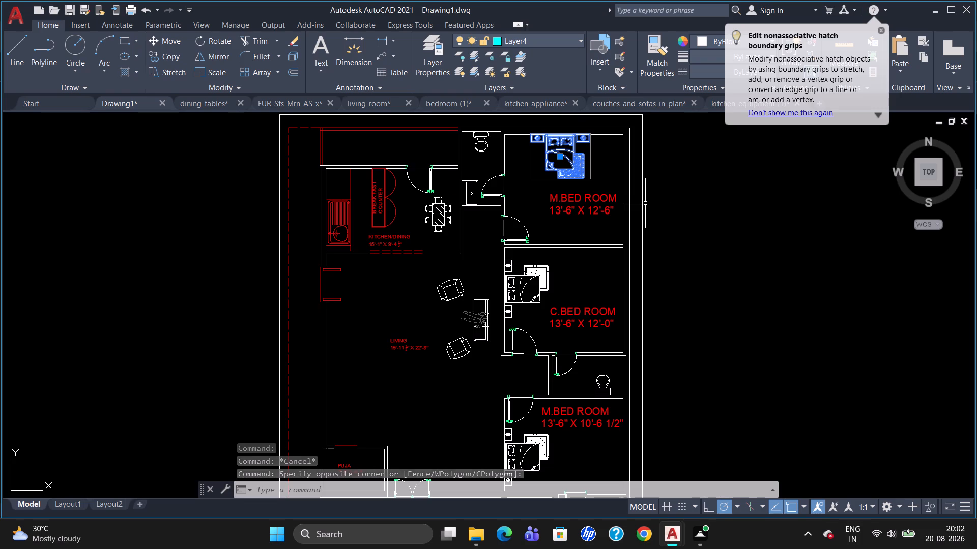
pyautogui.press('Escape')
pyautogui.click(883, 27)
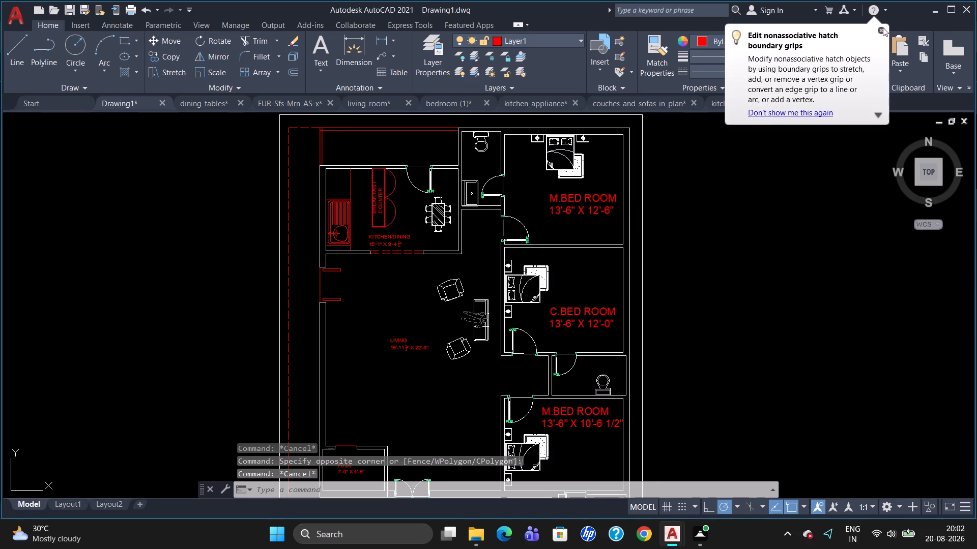
# Assign the WC blocks in all three toilets to Layer3.
pyautogui.scroll(-1, 589, 313)
pyautogui.scroll(1, 583, 360)
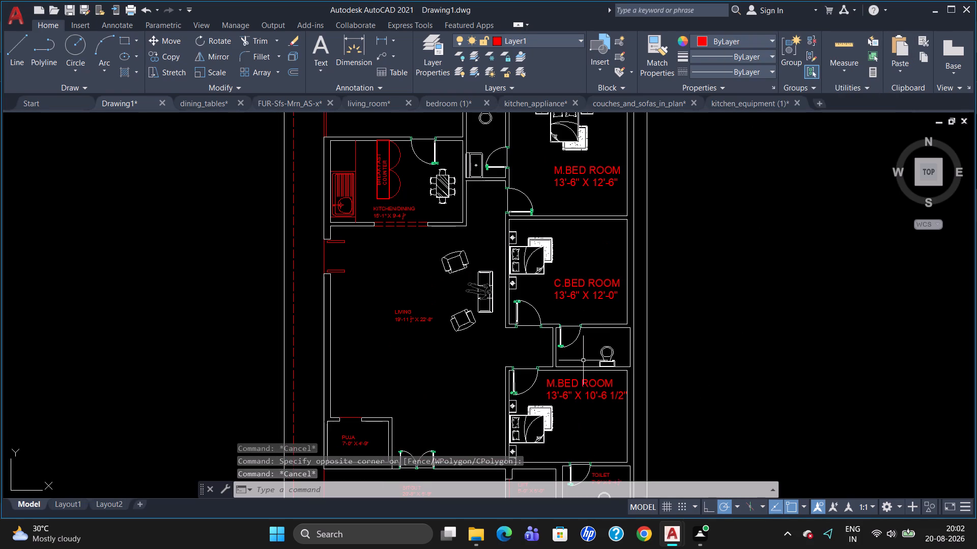
pyautogui.click(603, 353)
pyautogui.scroll(-2, 604, 356)
pyautogui.scroll(2, 606, 396)
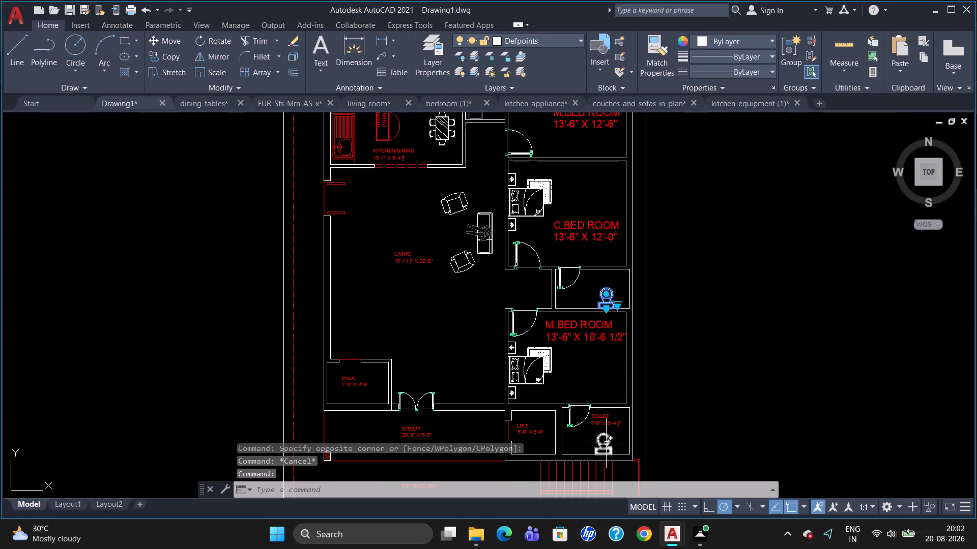
pyautogui.click(606, 443)
pyautogui.scroll(-2, 537, 297)
pyautogui.click(515, 204)
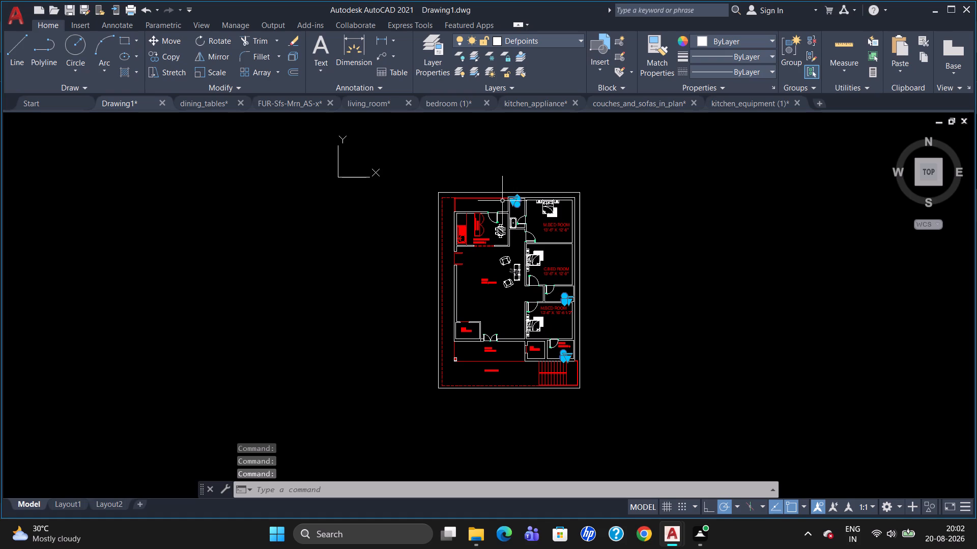
pyautogui.click(513, 40)
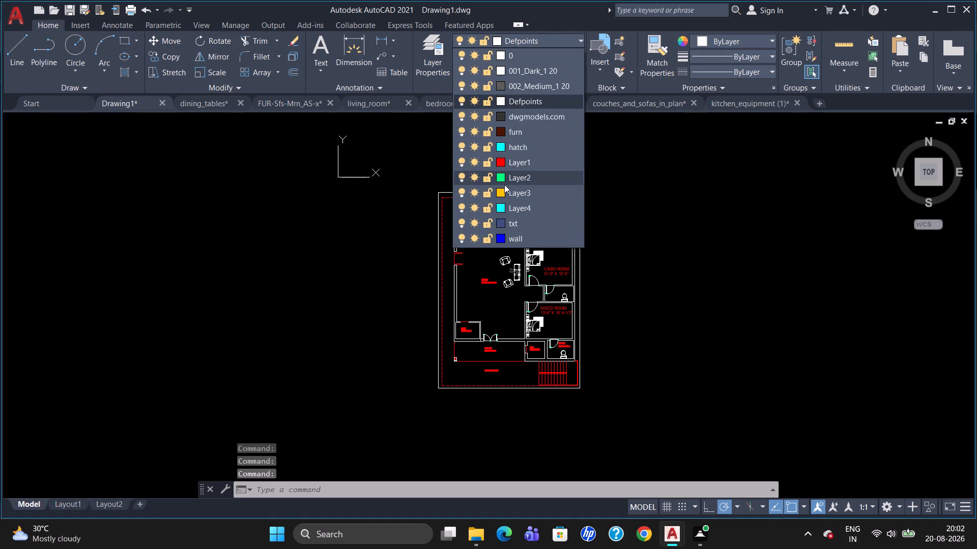
pyautogui.scroll(-2, 526, 154)
pyautogui.click(514, 196)
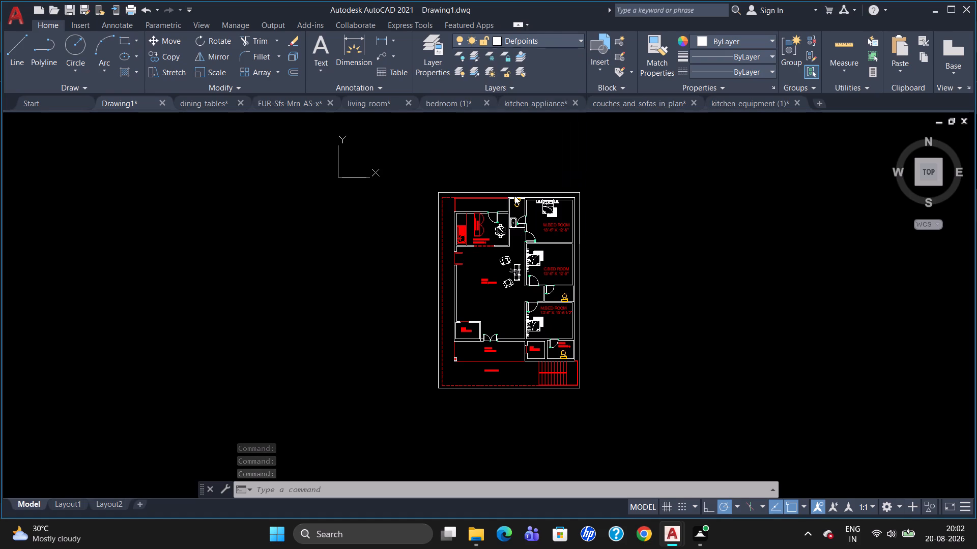
pyautogui.press('Escape')
pyautogui.press('Escape')
# Assign the wash basin block in the toilet between the kitchen and the M.BED ROOM to the hatch layer.
pyautogui.scroll(1, 556, 259)
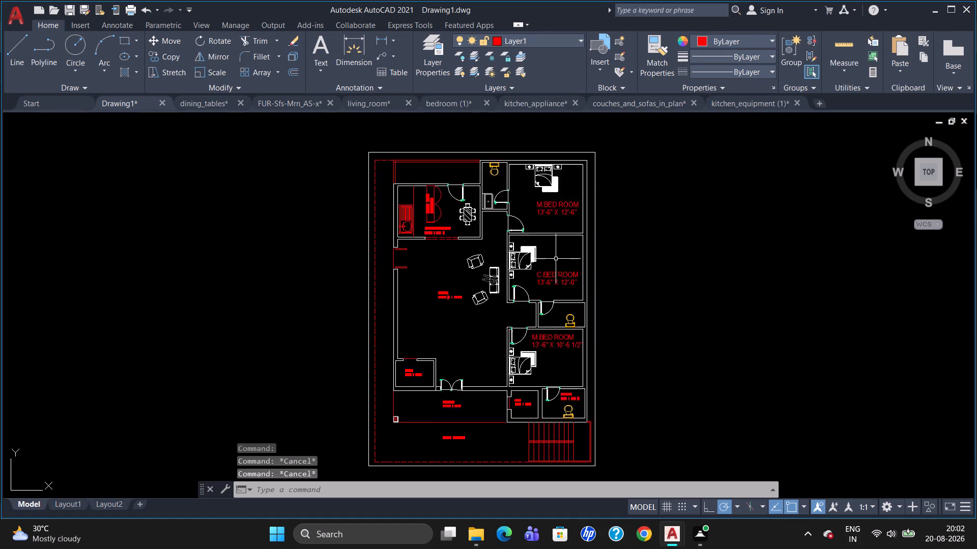
pyautogui.scroll(1, 556, 259)
pyautogui.click(444, 164)
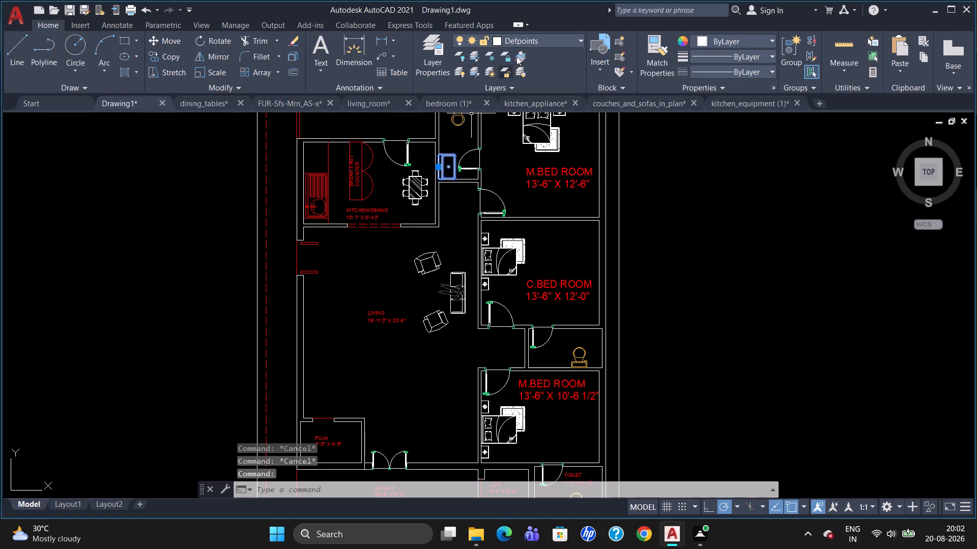
pyautogui.click(544, 34)
pyautogui.click(527, 150)
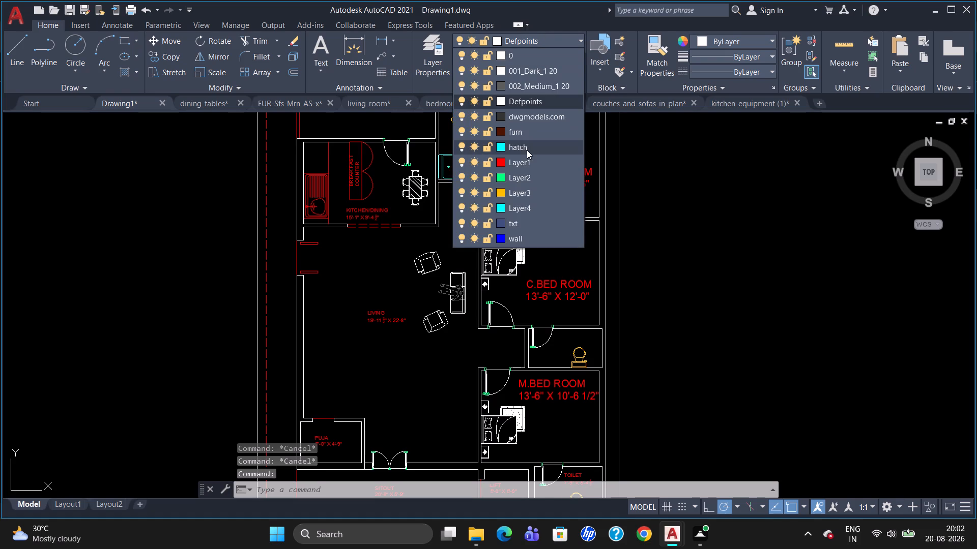
pyautogui.press('Escape')
# Review the fixture colours and room label sizes across the floor plan.
pyautogui.scroll(-2, 623, 192)
pyautogui.scroll(1, 576, 291)
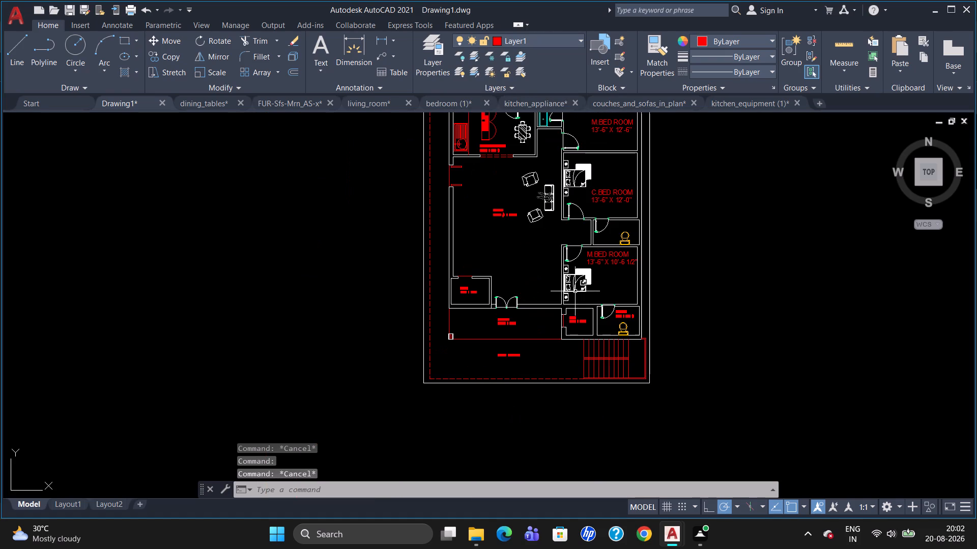
pyautogui.scroll(1, 575, 291)
pyautogui.scroll(-1, 576, 291)
pyautogui.press('Escape')
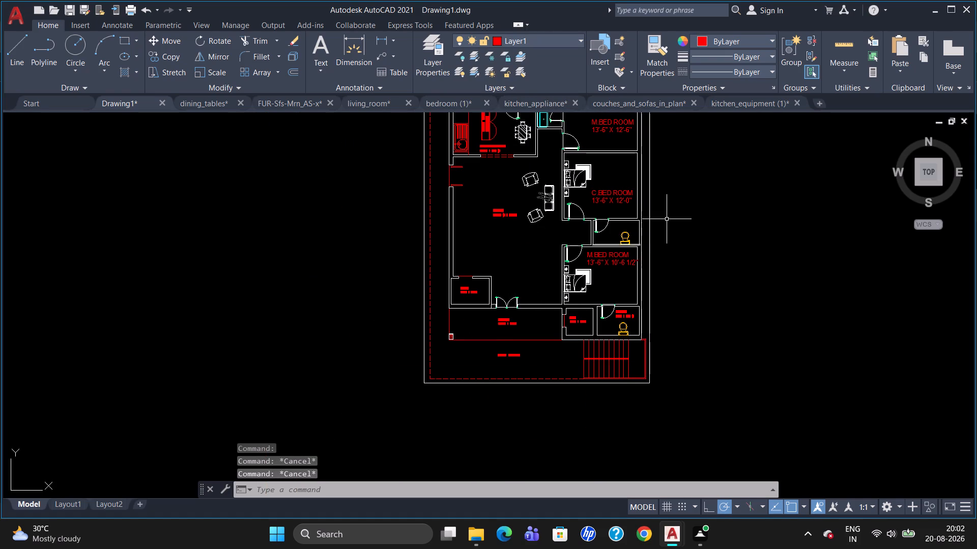
pyautogui.scroll(2, 667, 219)
pyautogui.scroll(-2, 667, 227)
pyautogui.scroll(3, 640, 126)
pyautogui.scroll(-2, 659, 215)
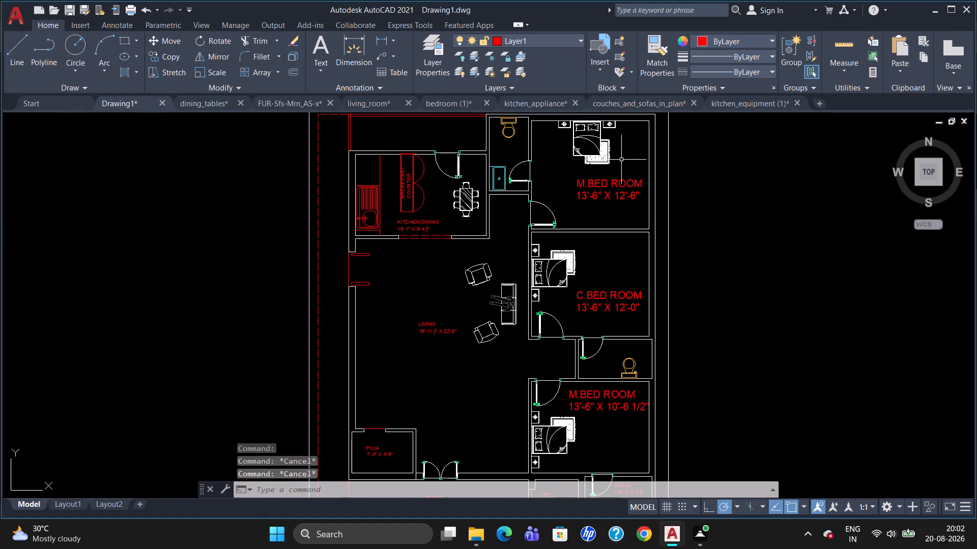
pyautogui.scroll(-1, 653, 237)
pyautogui.scroll(1, 667, 221)
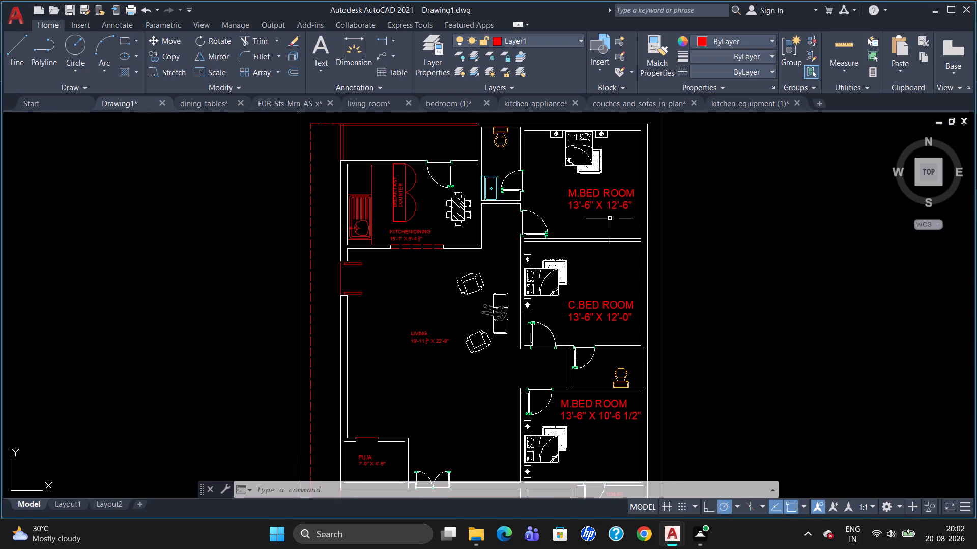
pyautogui.scroll(-1, 600, 219)
pyautogui.scroll(1, 614, 279)
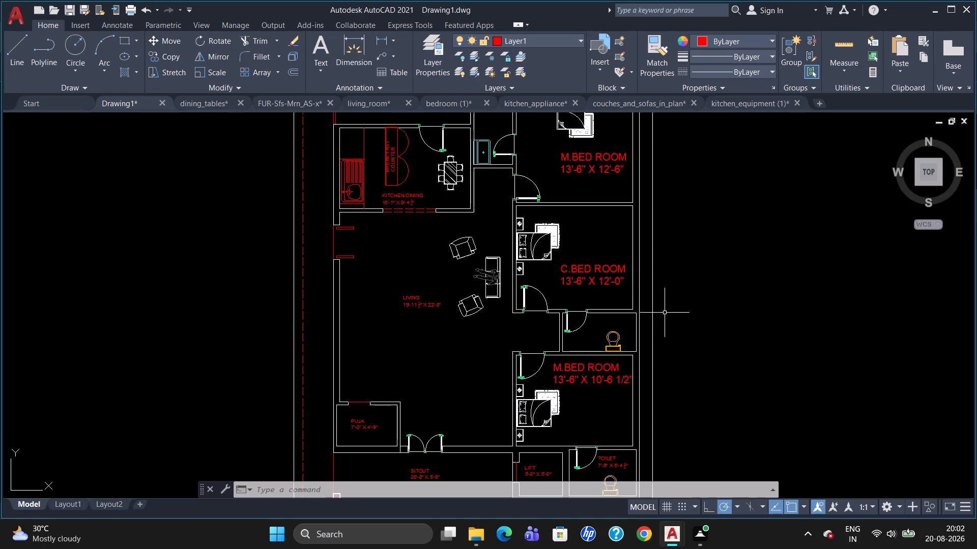
# Set the text height of the whole C.BED ROOM label, including its dimensions, to 5".
pyautogui.doubleClick(585, 273)
pyautogui.moveTo(623, 281); pyautogui.dragTo(598, 284)
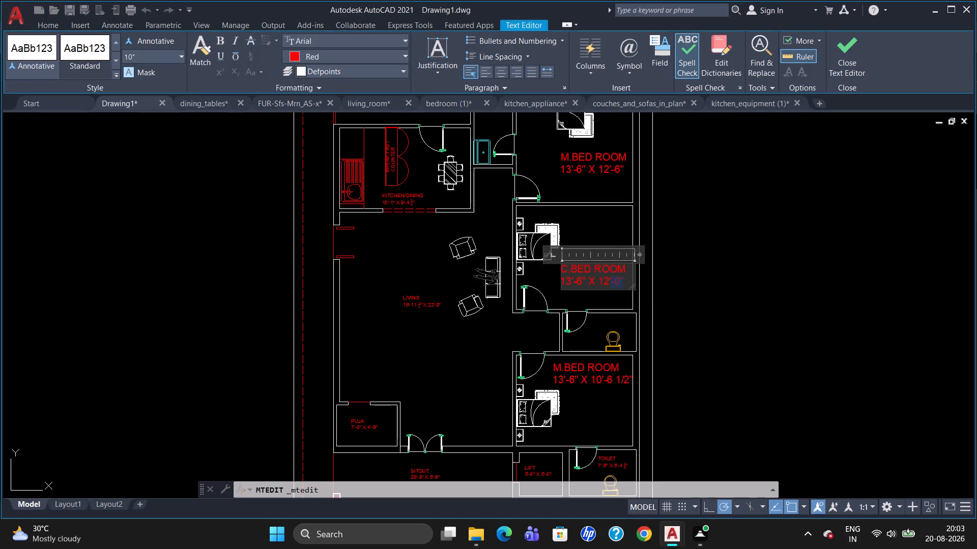
pyautogui.moveTo(598, 284); pyautogui.dragTo(553, 261)
pyautogui.click(147, 60)
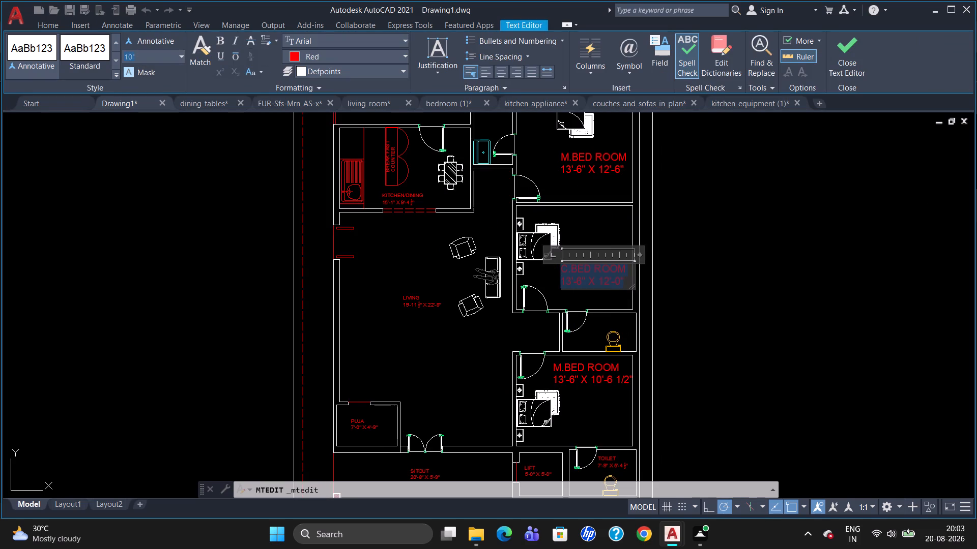
pyautogui.press('BackSpace')
pyautogui.press('5')
pyautogui.press('Return')
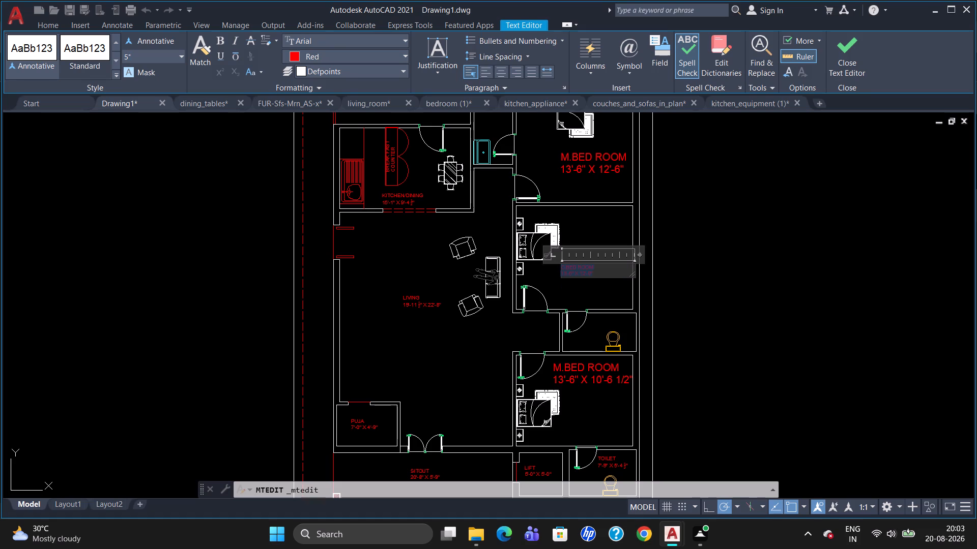
pyautogui.click(514, 336)
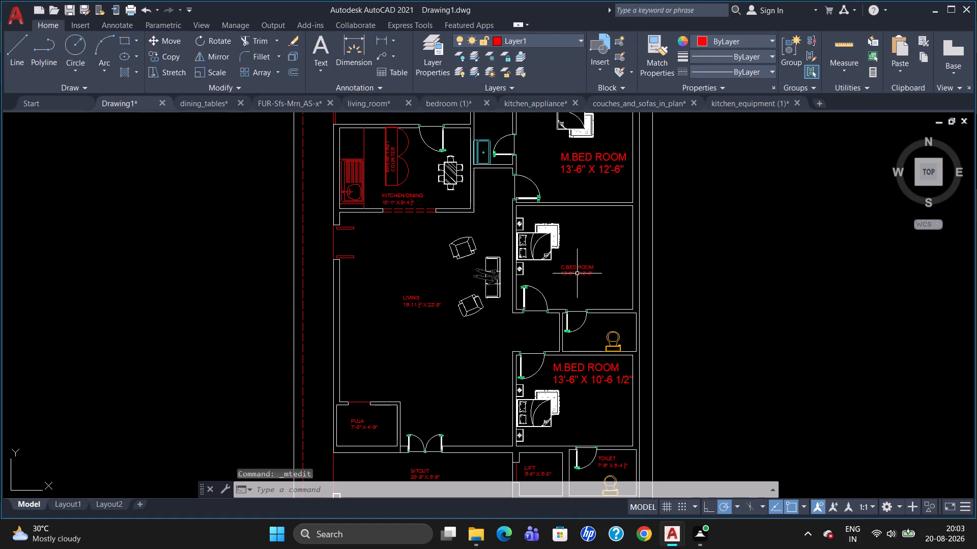
# Move the C.BED ROOM label about 11" at 30° within its room.
pyautogui.click(579, 266)
pyautogui.click(562, 266)
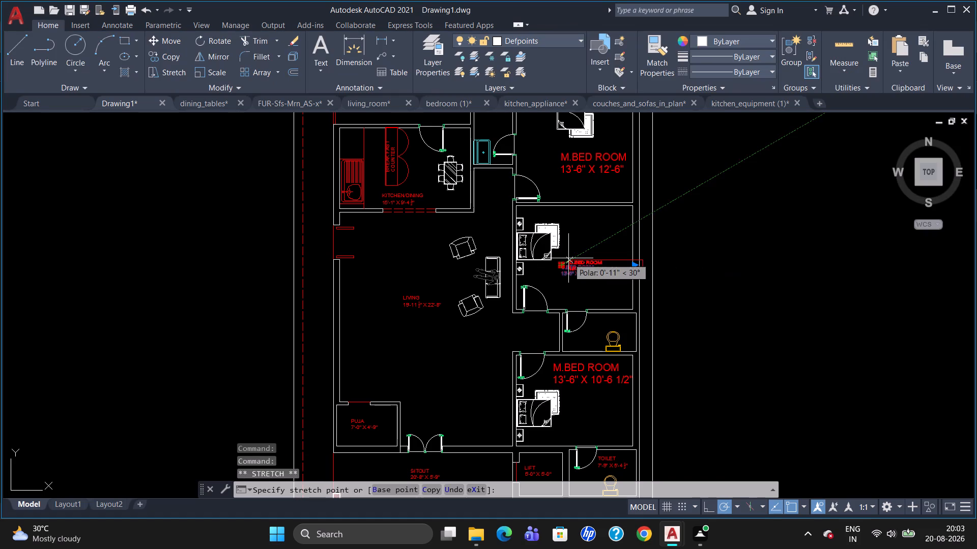
pyautogui.click(568, 257)
pyautogui.press('Escape')
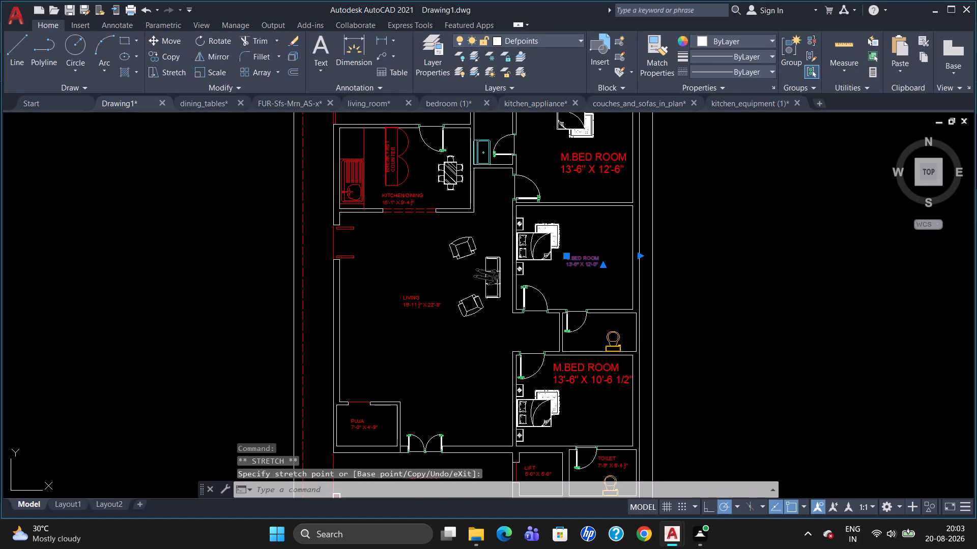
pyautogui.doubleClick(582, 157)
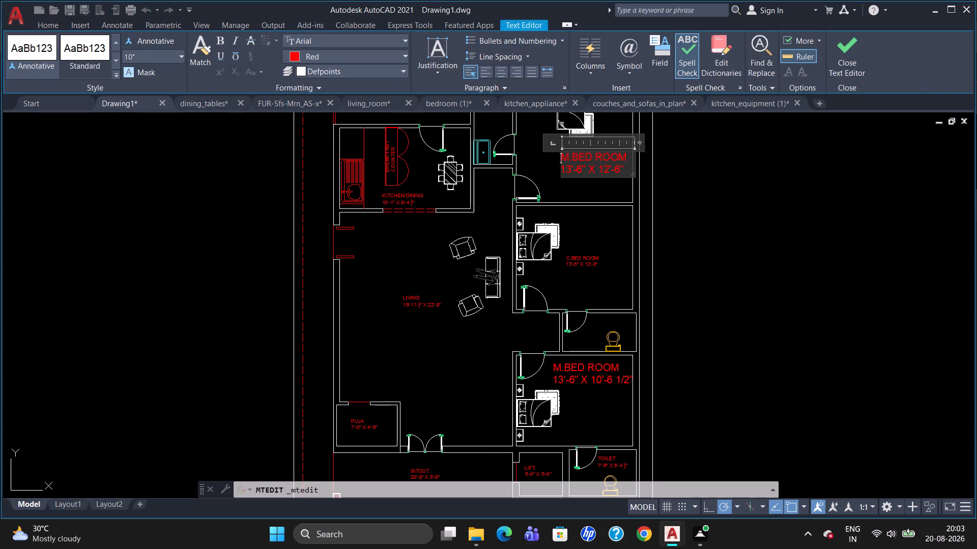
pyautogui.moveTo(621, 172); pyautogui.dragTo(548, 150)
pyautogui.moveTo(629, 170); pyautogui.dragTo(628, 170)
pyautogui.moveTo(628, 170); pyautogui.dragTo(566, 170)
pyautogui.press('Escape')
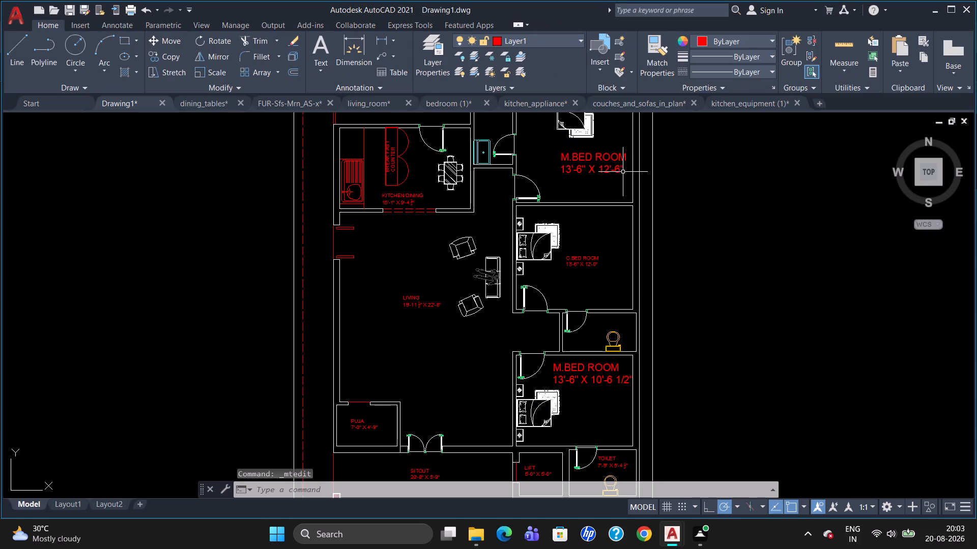
# Set the text height of the whole 13'-6" X 12'-6" M.BED ROOM label to 5".
pyautogui.doubleClick(622, 171)
pyautogui.moveTo(625, 166); pyautogui.dragTo(566, 167)
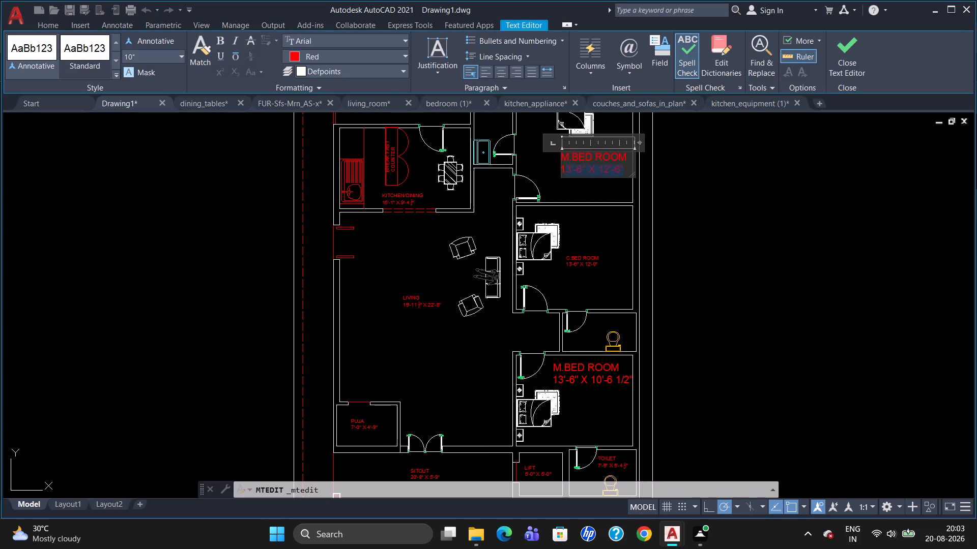
pyautogui.moveTo(566, 167); pyautogui.dragTo(544, 151)
pyautogui.click(170, 54)
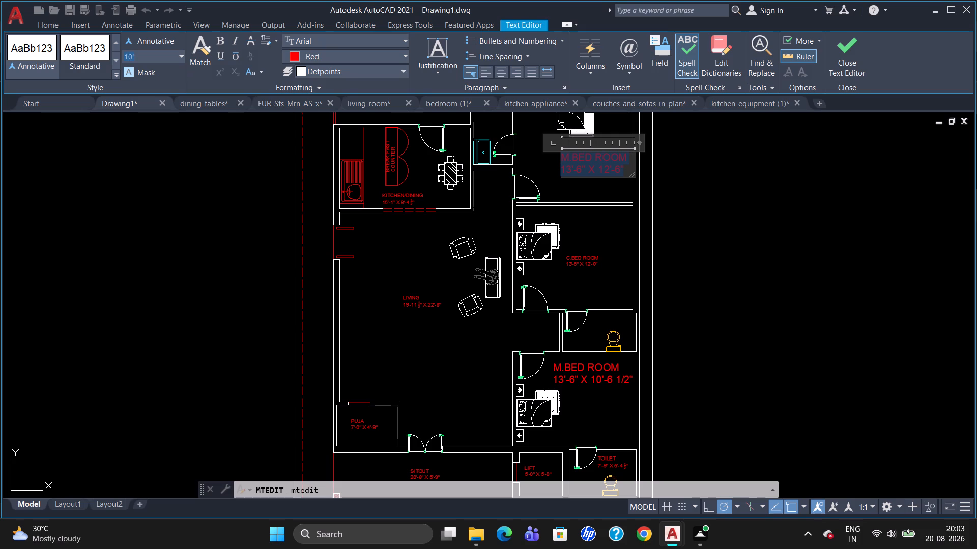
pyautogui.press('BackSpace')
pyautogui.press('5')
pyautogui.press('Return')
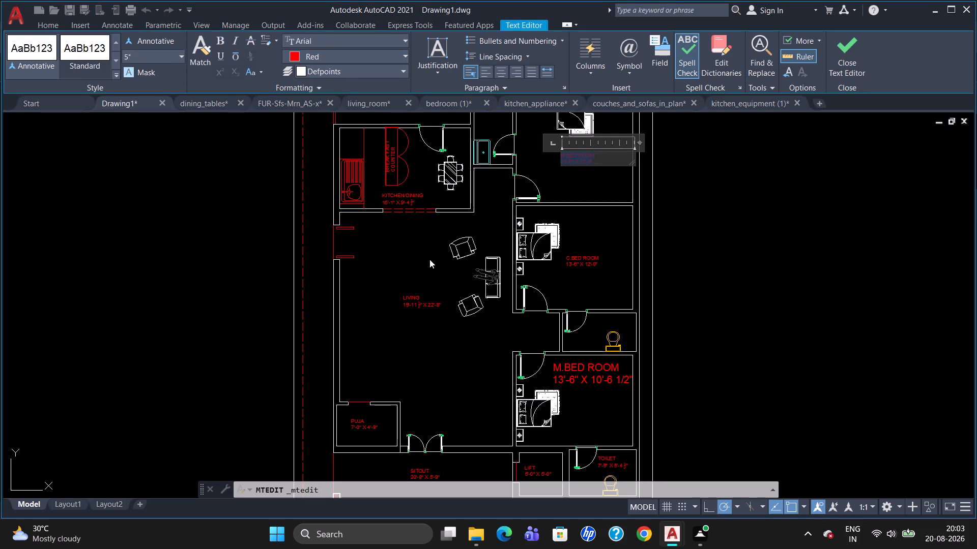
pyautogui.press('Escape')
pyautogui.click(513, 269)
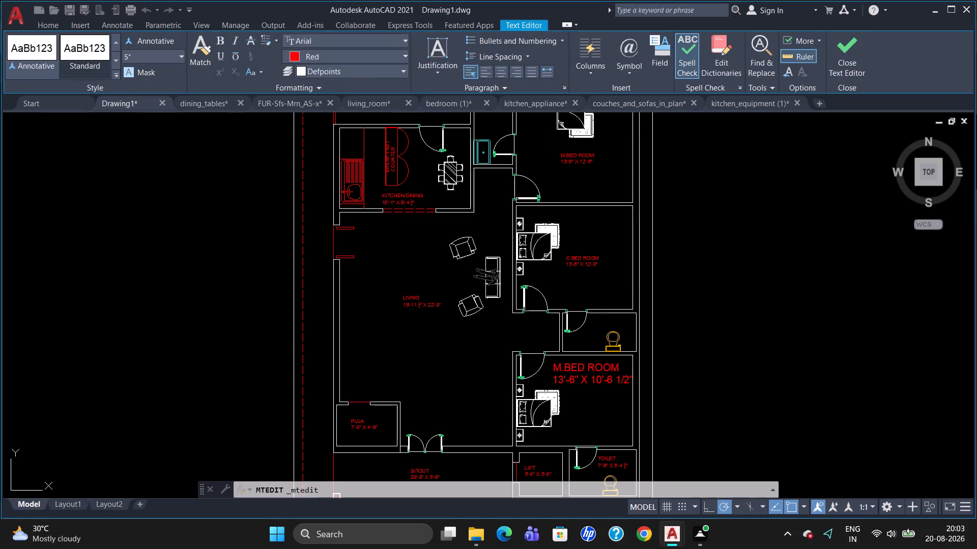
# Set the text height of the whole 13'-6" X 10'-6 1/2" M.BED ROOM label to 5".
pyautogui.doubleClick(586, 375)
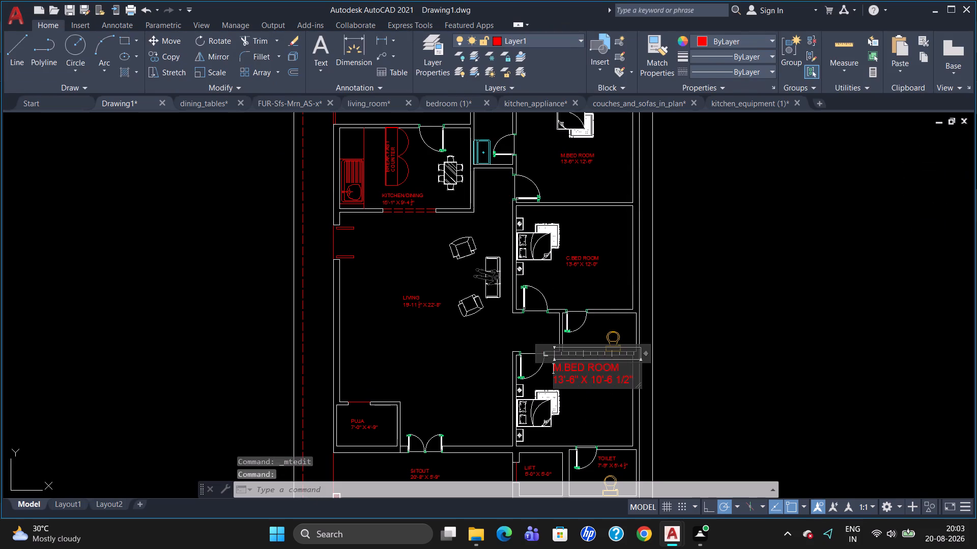
pyautogui.moveTo(631, 377); pyautogui.dragTo(528, 359)
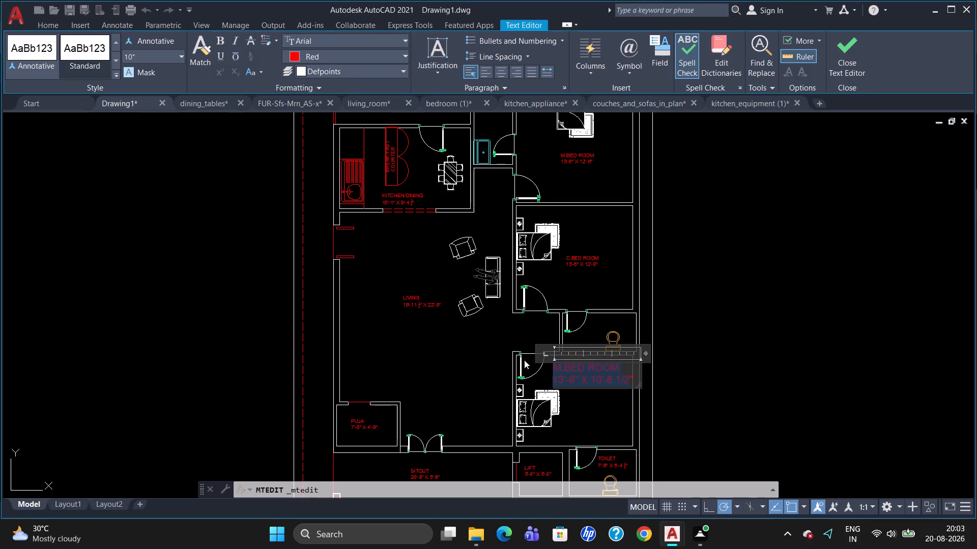
pyautogui.moveTo(633, 377); pyautogui.dragTo(536, 358)
pyautogui.click(155, 59)
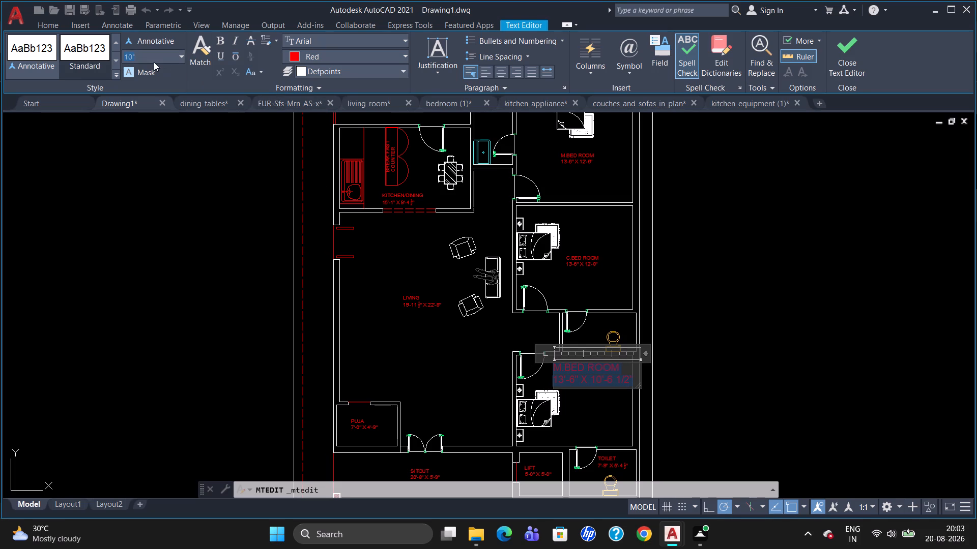
pyautogui.press('BackSpace')
pyautogui.press('5')
pyautogui.press('Return')
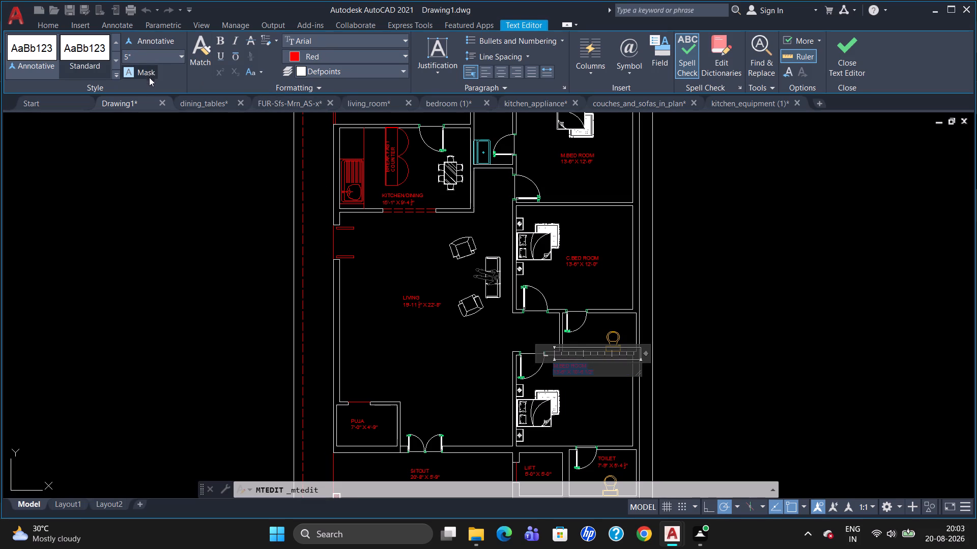
pyautogui.press('Escape')
pyautogui.click(505, 267)
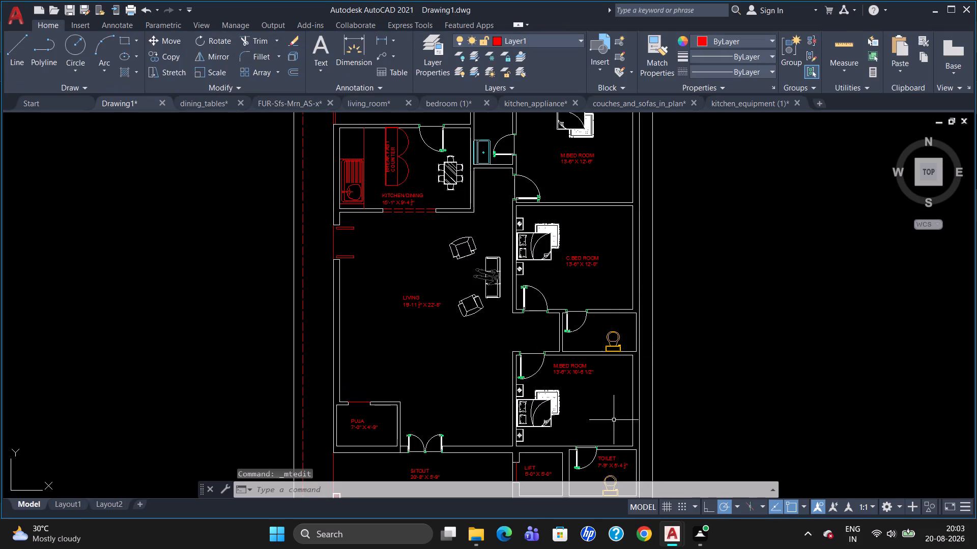
# Move the 13'-6" X 10'-6 1/2" M.BED ROOM label slightly inward from the door and upper wall of its room.
pyautogui.scroll(2, 585, 379)
pyautogui.click(553, 351)
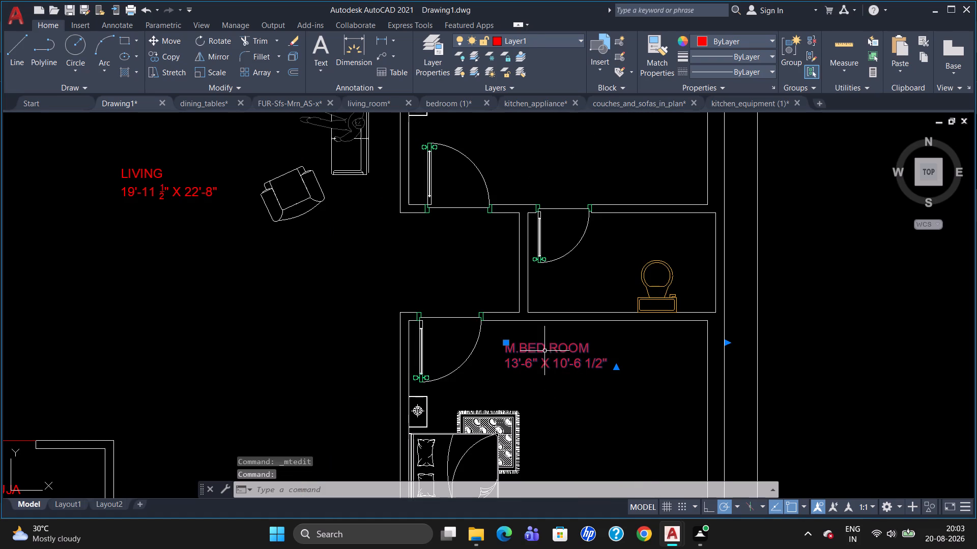
pyautogui.click(508, 342)
pyautogui.click(523, 352)
pyautogui.press('Escape')
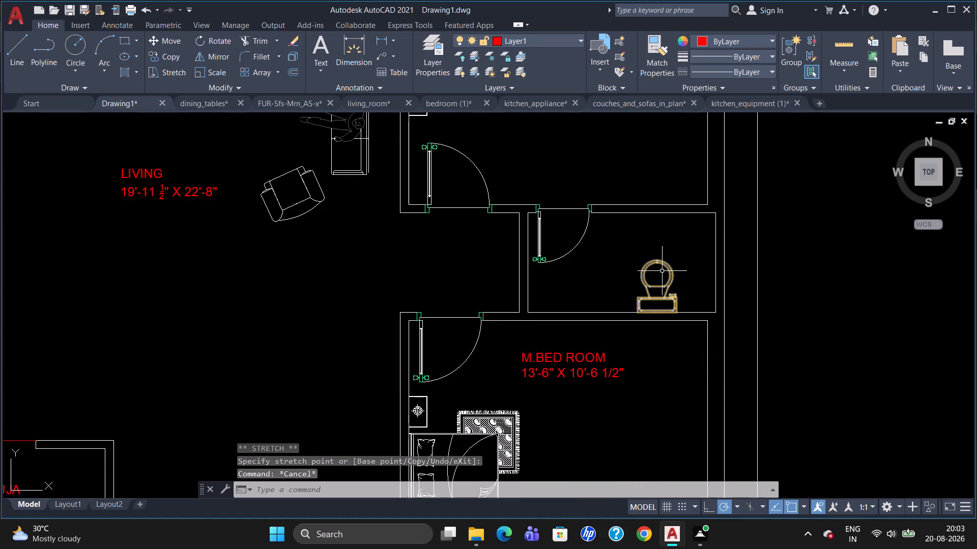
# Rename the 13'-6" X 10'-6 1/2" bedroom label from M.BED ROOM to G.BED ROOM.
pyautogui.scroll(-2, 669, 267)
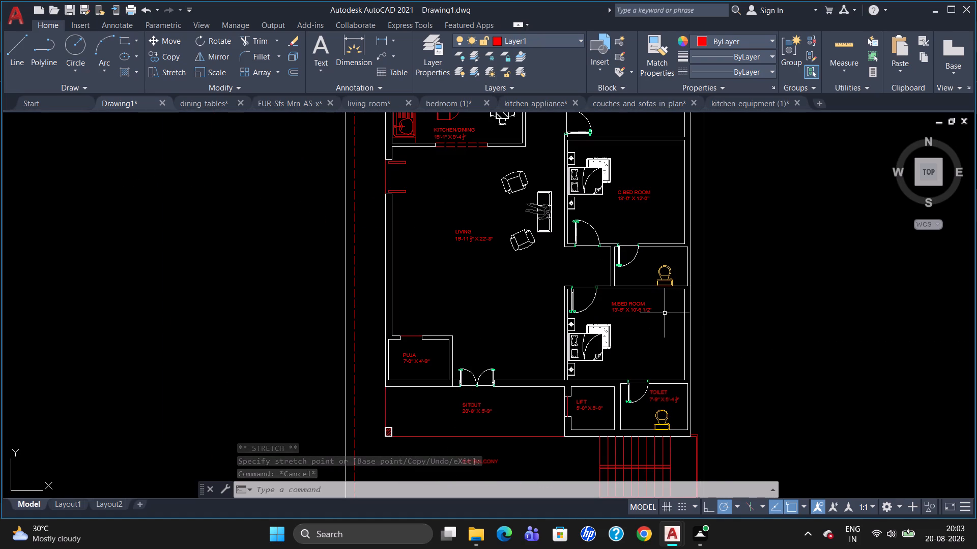
pyautogui.scroll(-1, 669, 303)
pyautogui.scroll(1, 655, 248)
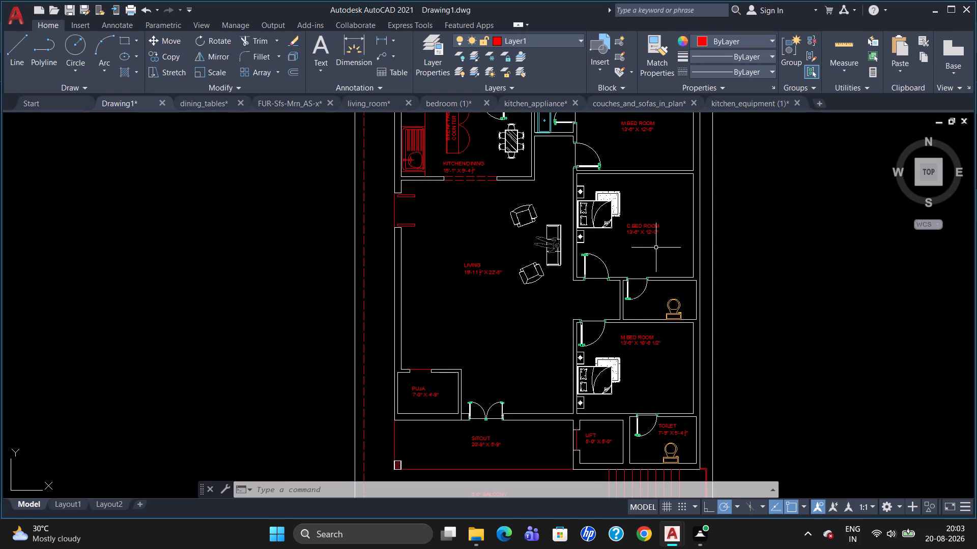
pyautogui.doubleClick(630, 339)
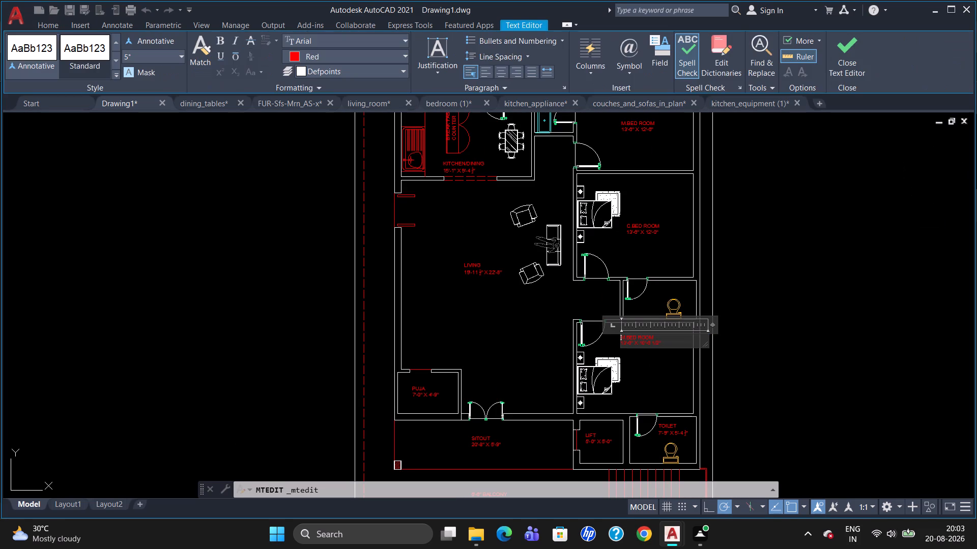
pyautogui.click(622, 337)
pyautogui.press('Right')
pyautogui.press('BackSpace')
pyautogui.press('g')
pyautogui.click(656, 373)
# Add a horizontal linear dimension above the plan from the dashed setback line's corner to the kitchen's outer side wall line.
pyautogui.scroll(-2, 655, 362)
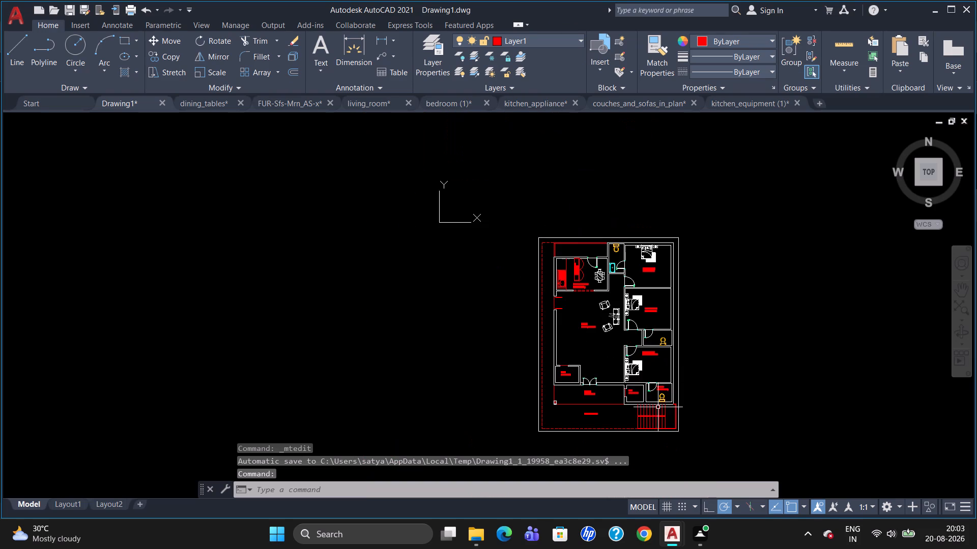
pyautogui.scroll(1, 655, 419)
pyautogui.scroll(2, 578, 347)
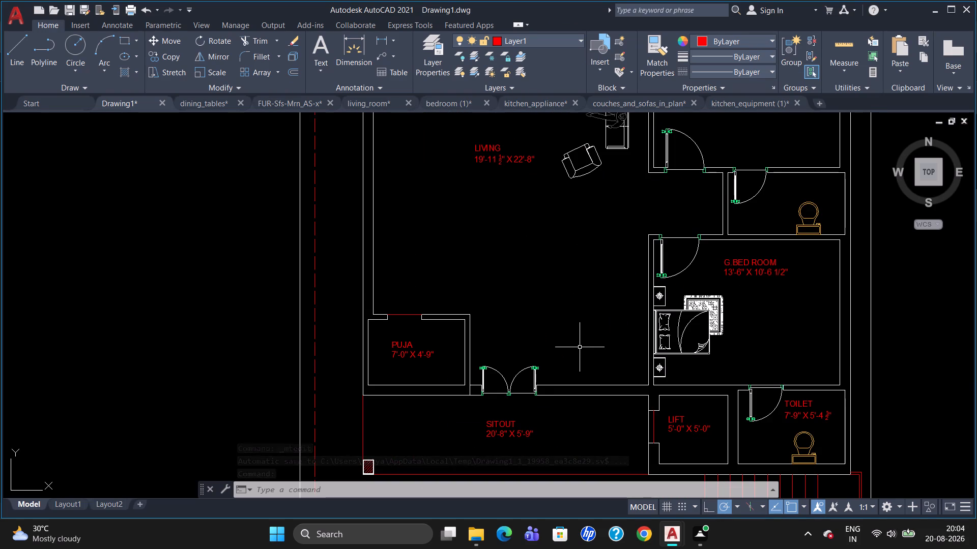
pyautogui.scroll(-2, 604, 329)
pyautogui.scroll(-2, 649, 249)
pyautogui.scroll(1, 652, 191)
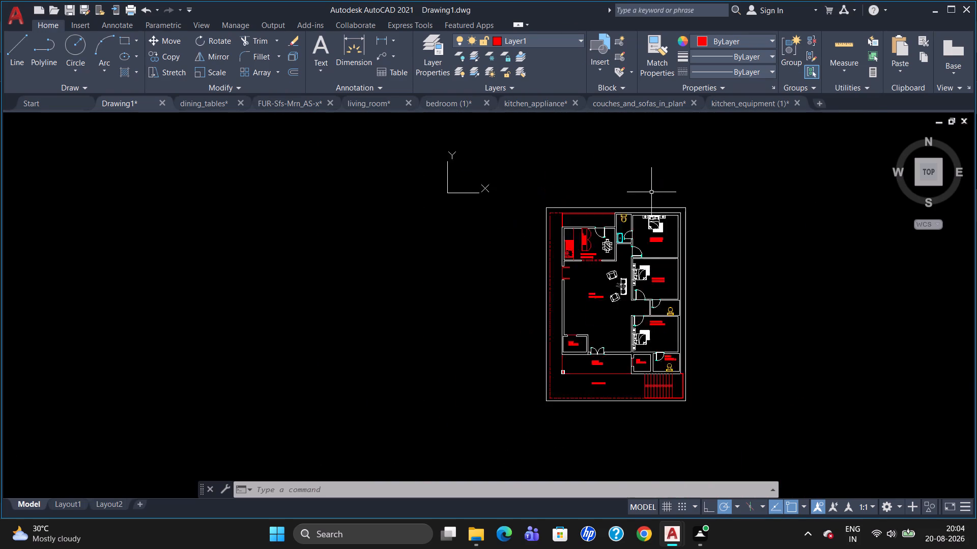
pyautogui.scroll(2, 651, 193)
pyautogui.write('DLI')
pyautogui.press('Return')
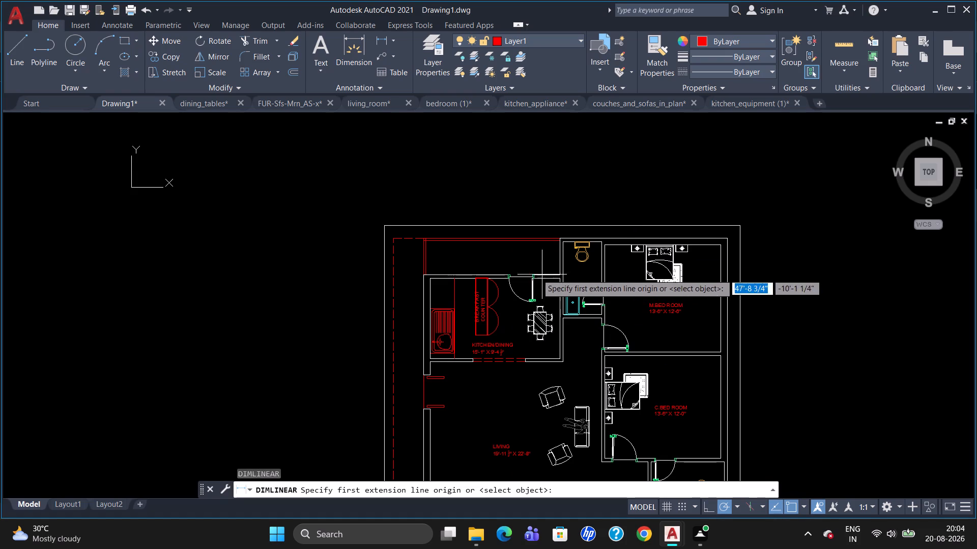
pyautogui.click(392, 236)
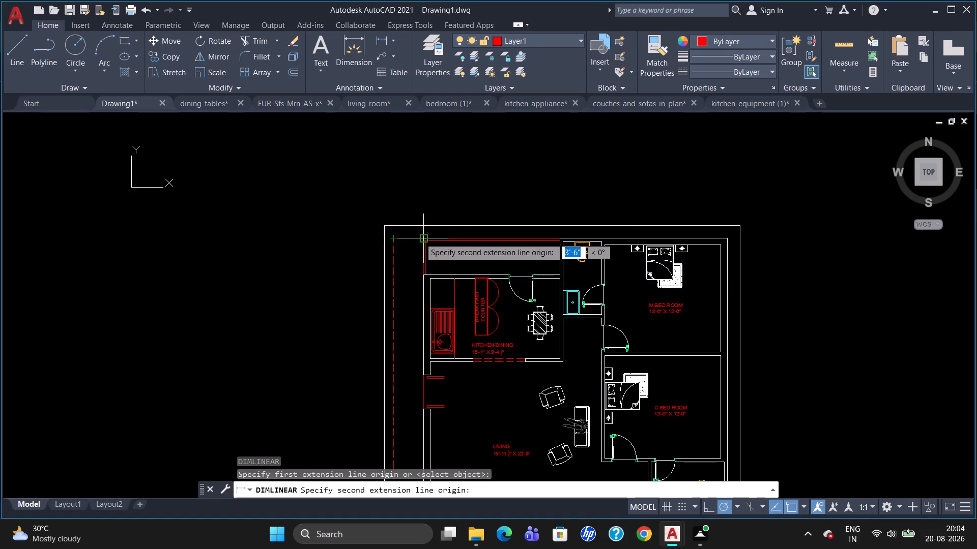
pyautogui.click(420, 238)
pyautogui.click(420, 211)
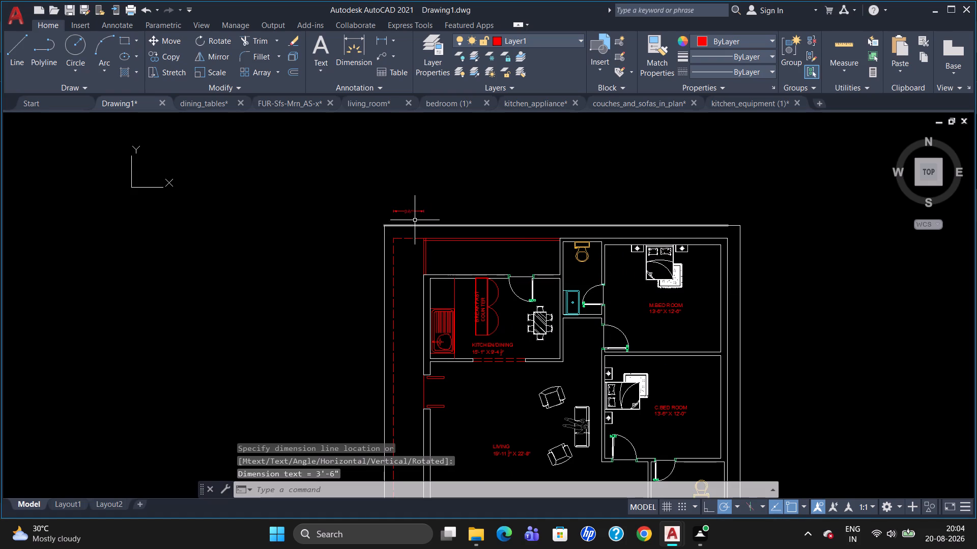
# Assign the new setback dimension above the plan to layer 0.
pyautogui.scroll(1, 465, 224)
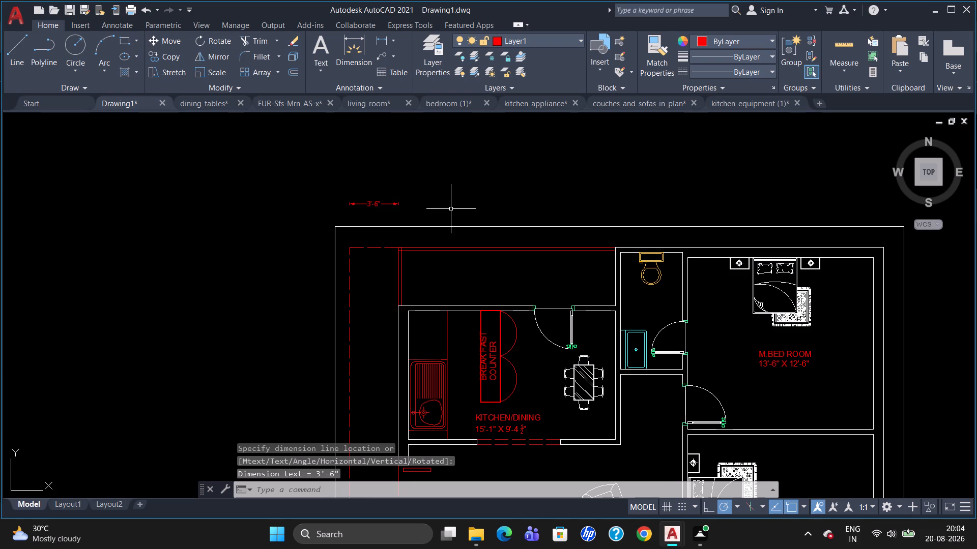
pyautogui.click(378, 202)
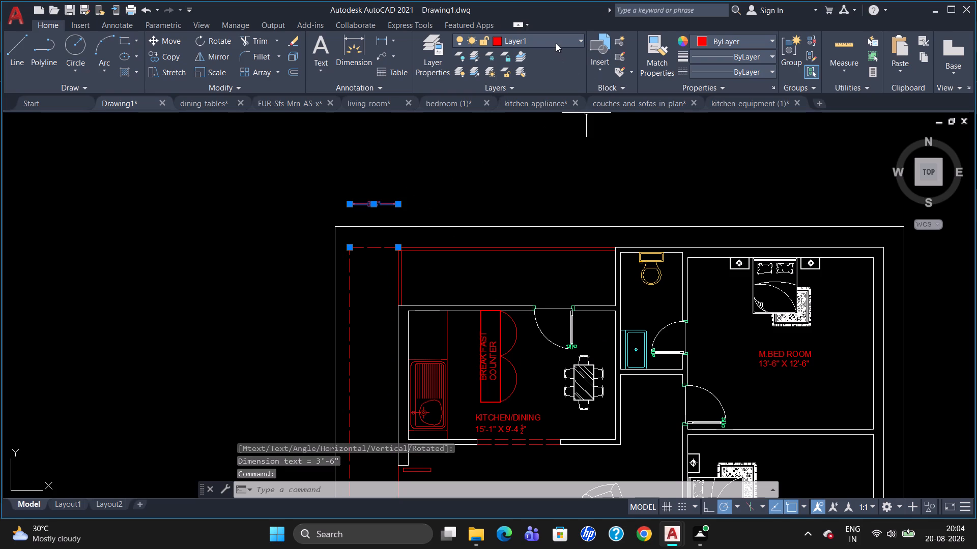
pyautogui.click(556, 41)
pyautogui.click(545, 57)
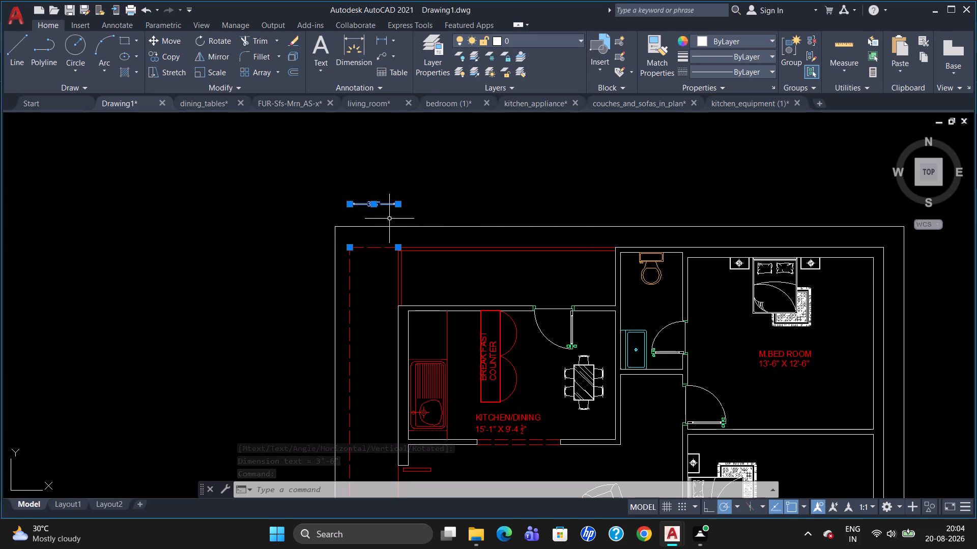
pyautogui.press('Escape')
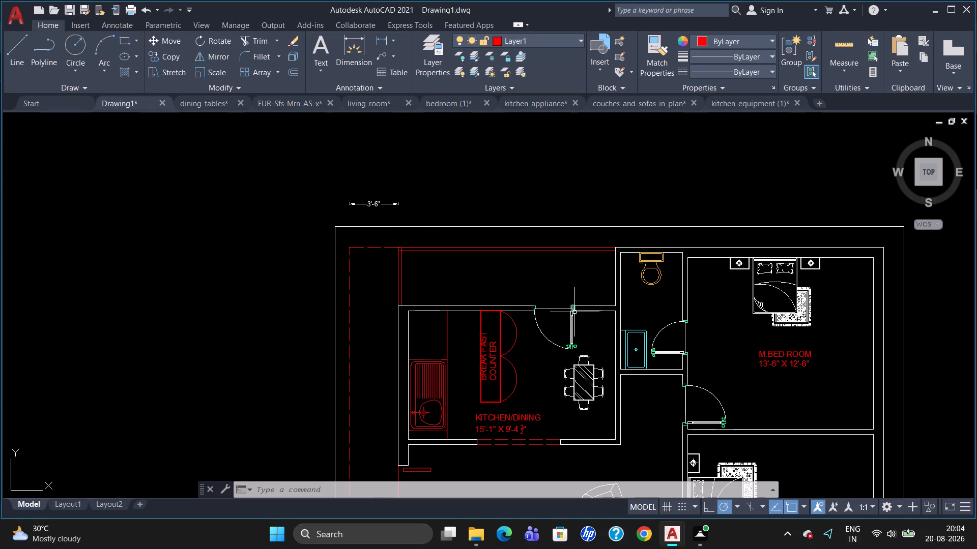
# Dimension the house's overall width from the setback dimension's end to the M.BED ROOM's outer corner, in line with that dimension.
pyautogui.press('space')
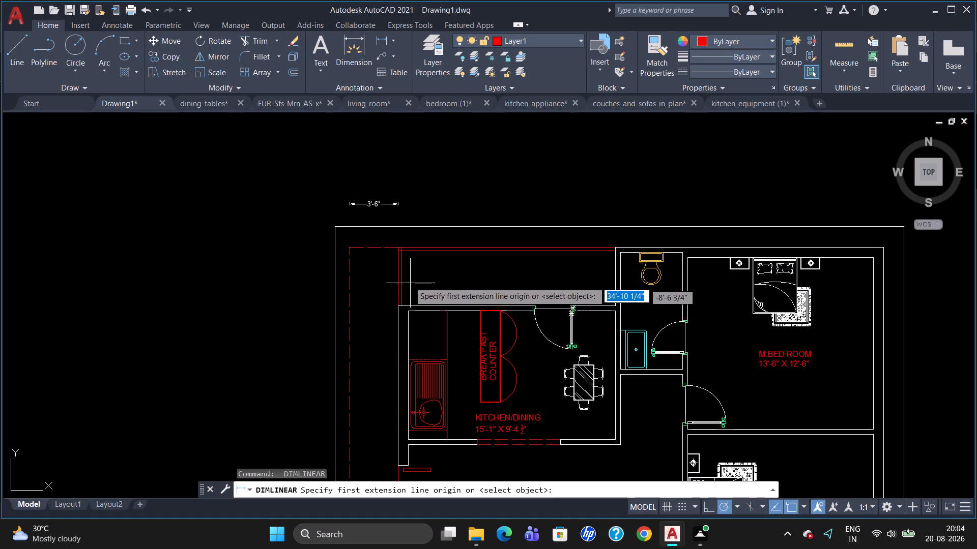
pyautogui.click(395, 246)
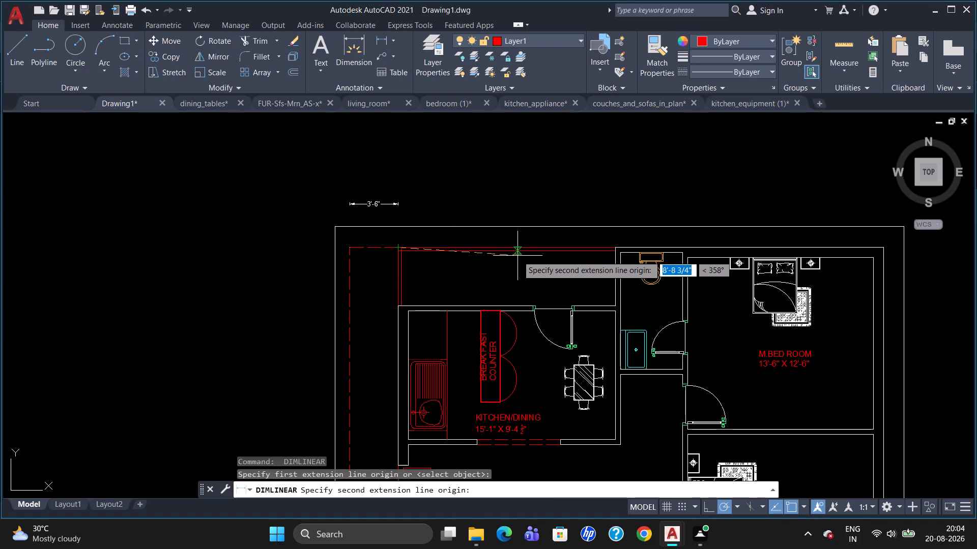
pyautogui.click(885, 248)
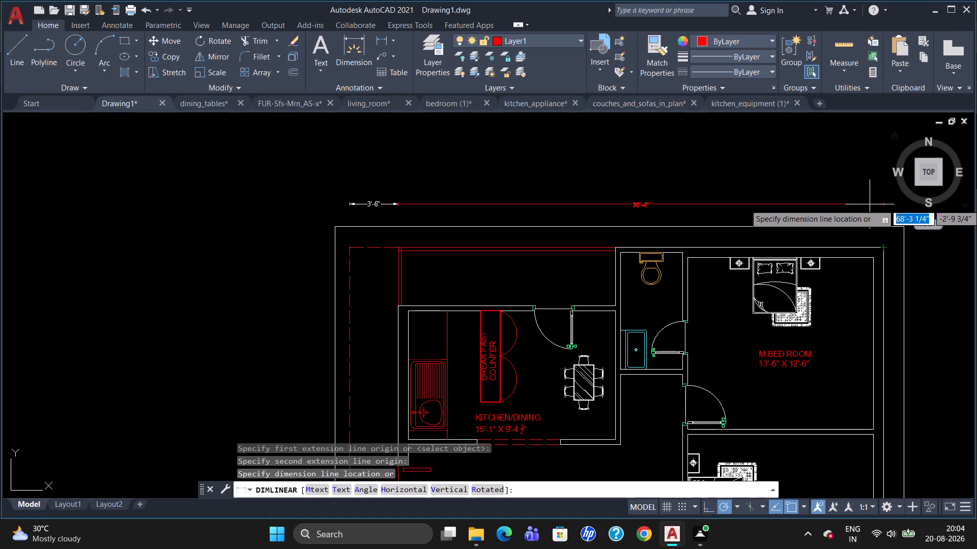
pyautogui.scroll(1, 870, 204)
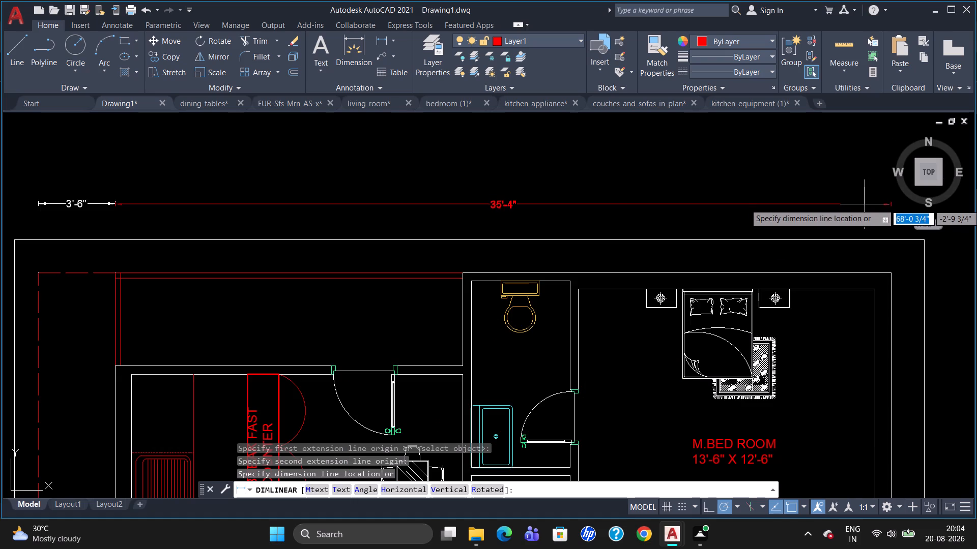
pyautogui.click(865, 204)
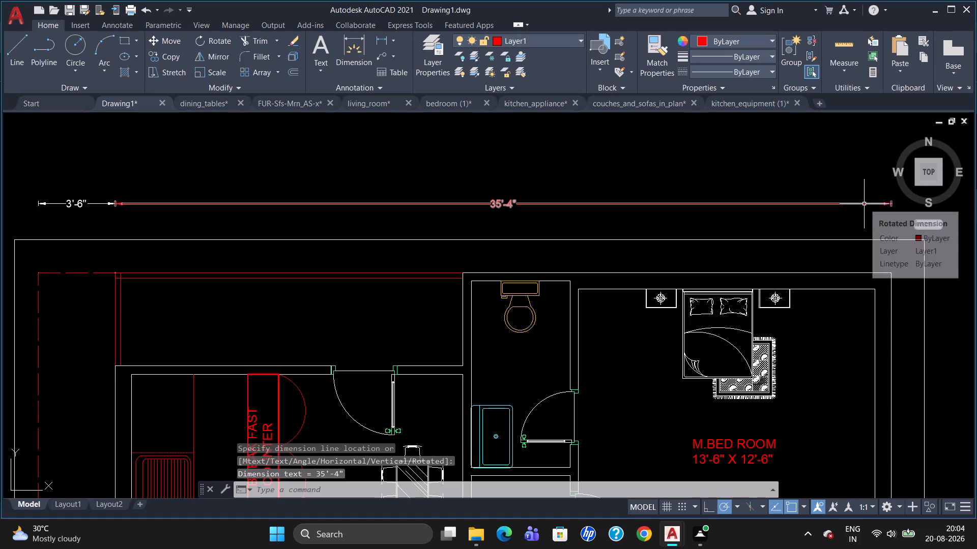
pyautogui.press('Escape')
# Dimension the horizontal gap from the M.BED ROOM's outer corner to the outer boundary line, in line with the existing dimensions above the plan.
pyautogui.scroll(-2, 883, 221)
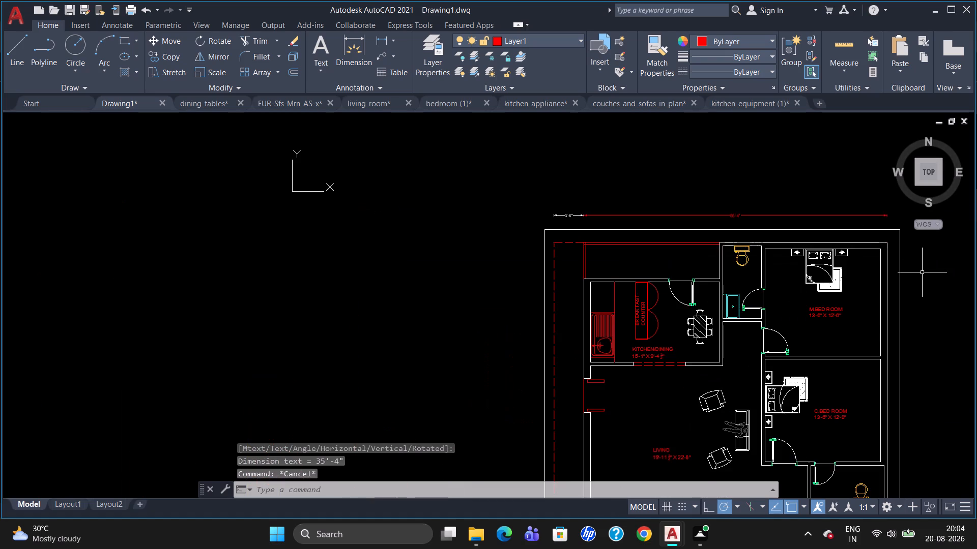
pyautogui.scroll(3, 907, 272)
pyautogui.scroll(-3, 849, 263)
pyautogui.scroll(2, 897, 252)
pyautogui.scroll(-2, 848, 255)
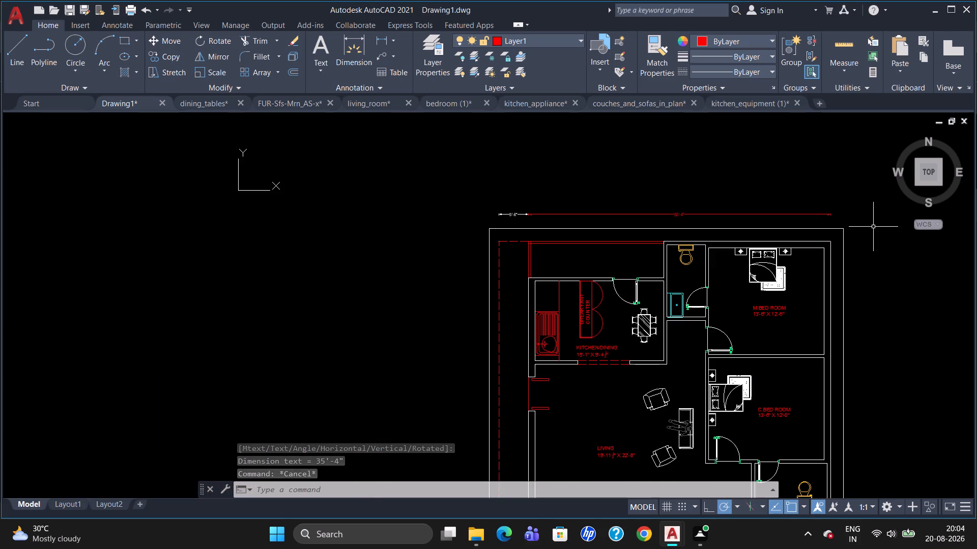
pyautogui.scroll(1, 871, 227)
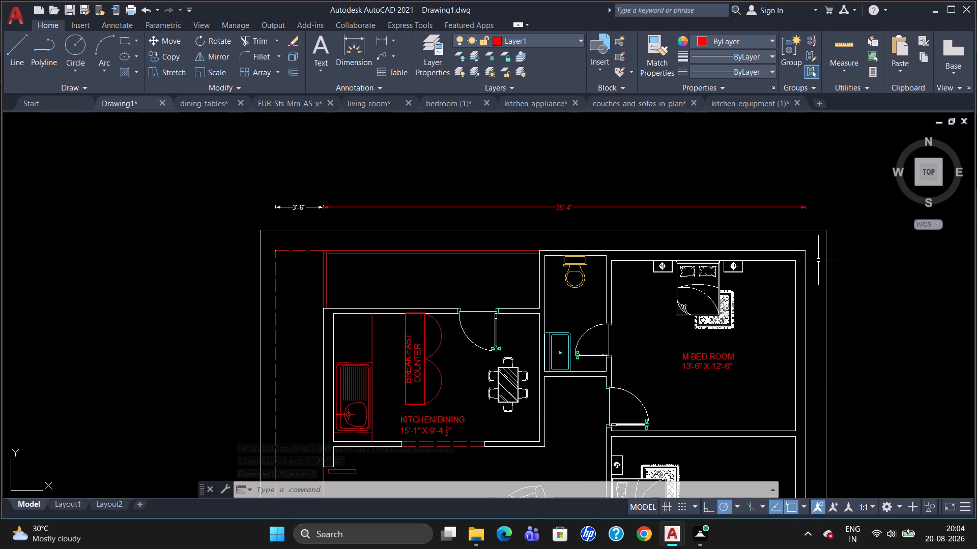
pyautogui.write('DK')
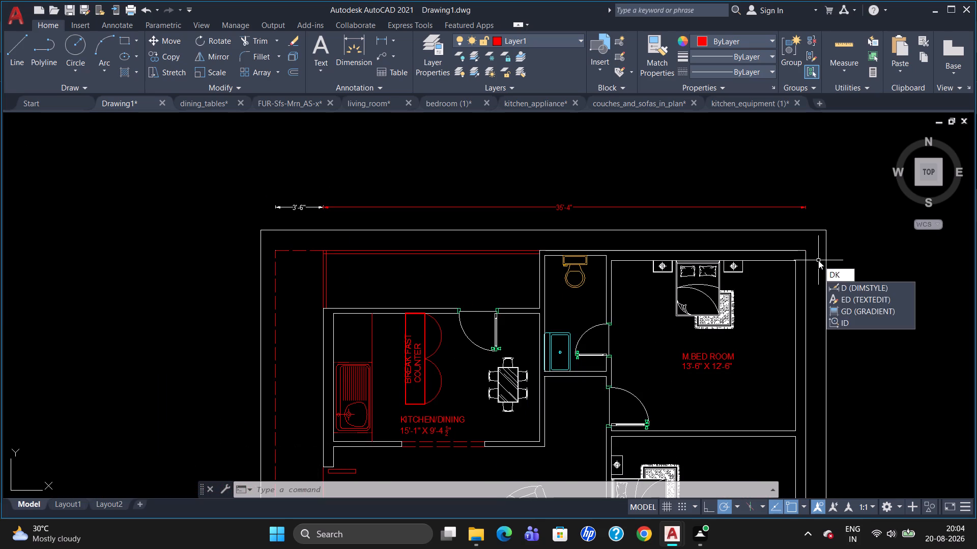
pyautogui.press('BackSpace')
pyautogui.write('LI')
pyautogui.press('Return')
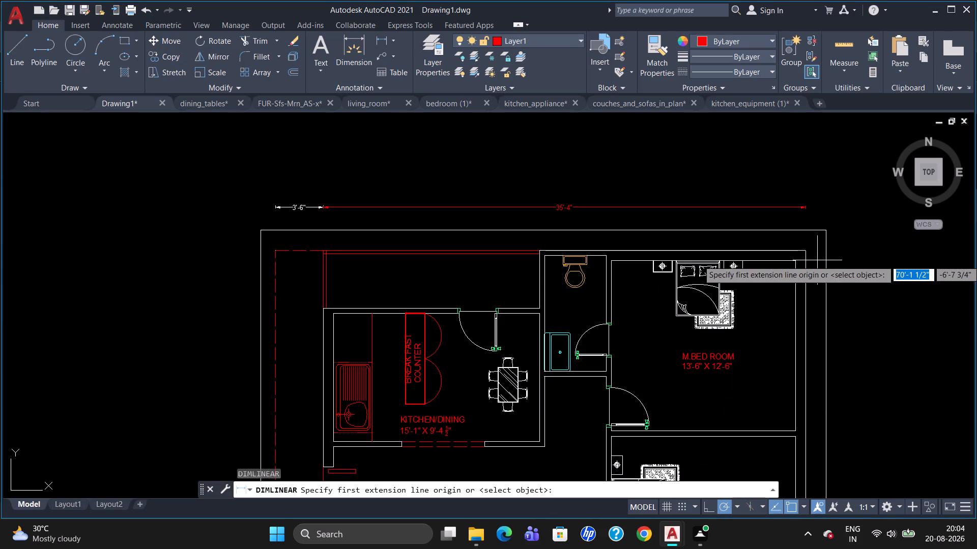
pyautogui.click(806, 255)
pyautogui.click(824, 251)
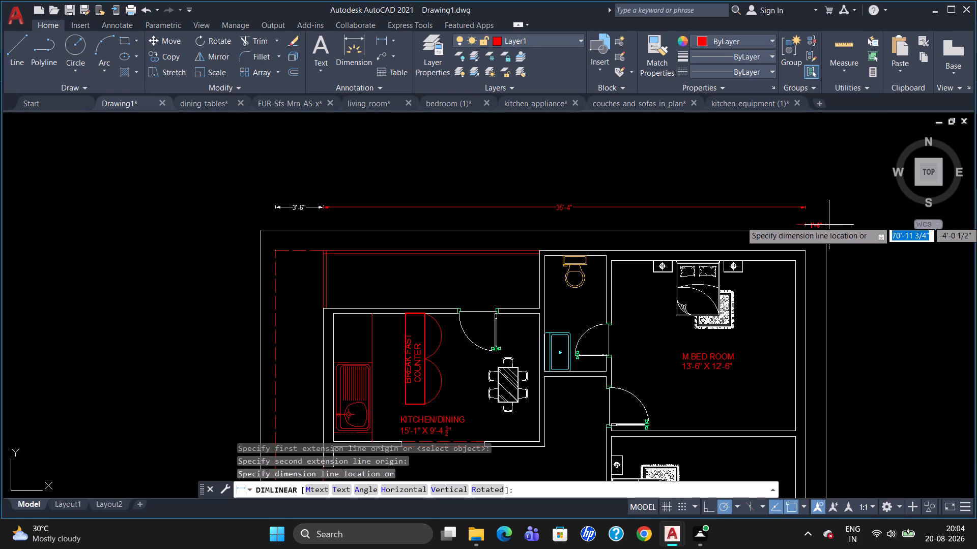
pyautogui.click(832, 207)
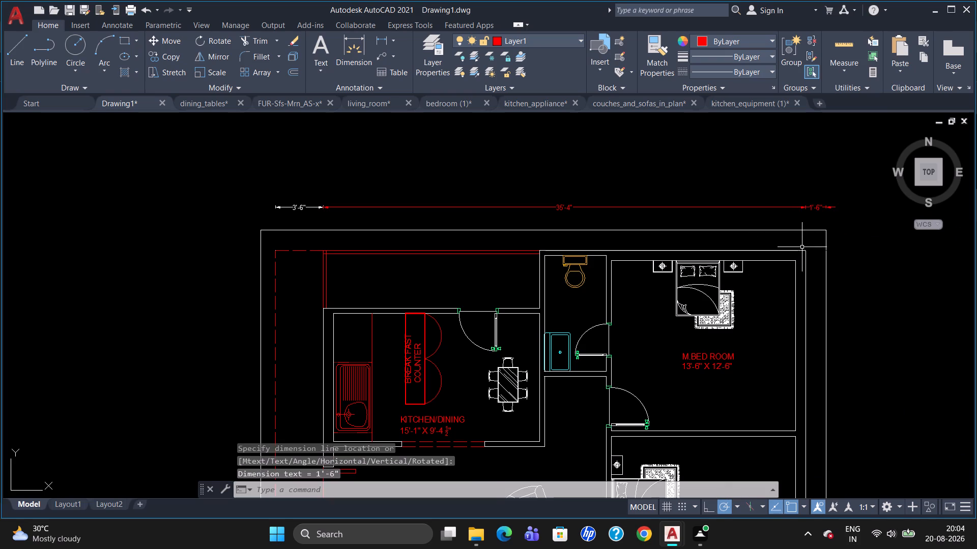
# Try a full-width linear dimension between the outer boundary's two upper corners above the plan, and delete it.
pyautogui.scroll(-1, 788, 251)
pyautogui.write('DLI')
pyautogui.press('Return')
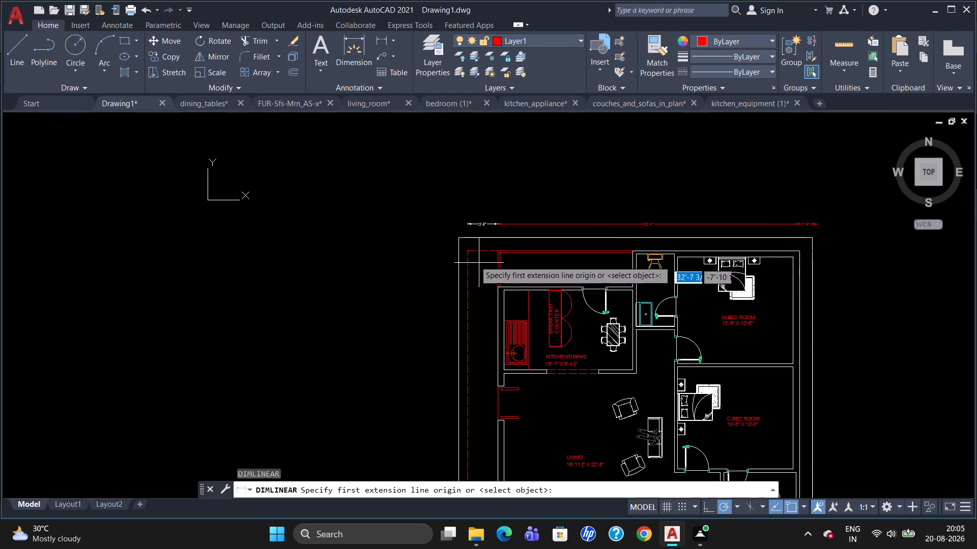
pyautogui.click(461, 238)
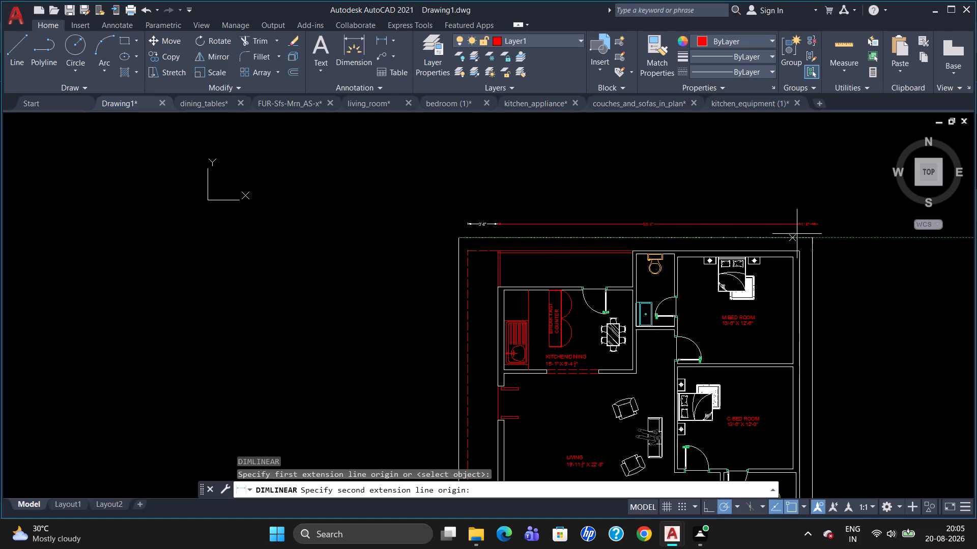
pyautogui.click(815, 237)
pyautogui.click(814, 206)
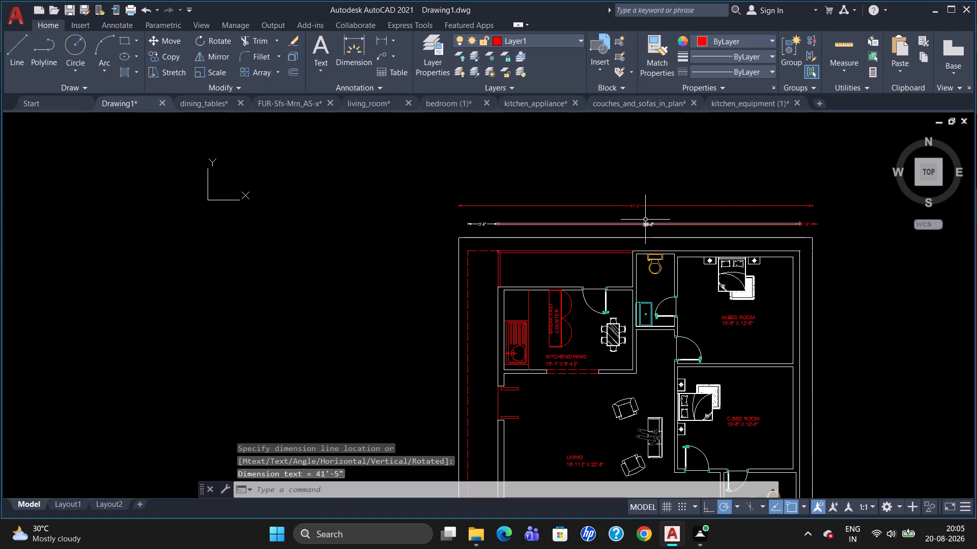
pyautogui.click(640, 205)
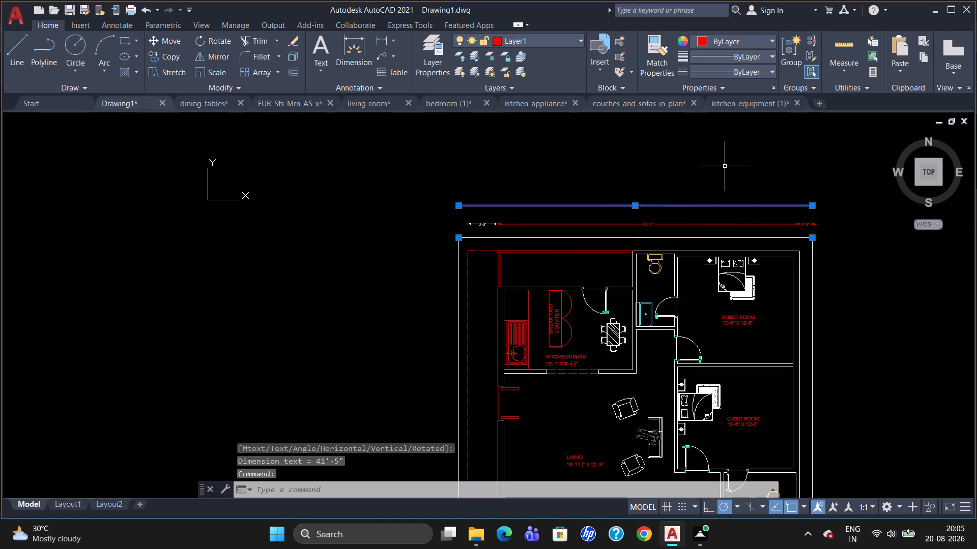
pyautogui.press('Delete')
# Add an overall horizontal dimension from the dashed setback line's corner to the opposite outer boundary line, above the existing dimension row.
pyautogui.write('DLI')
pyautogui.press('Return')
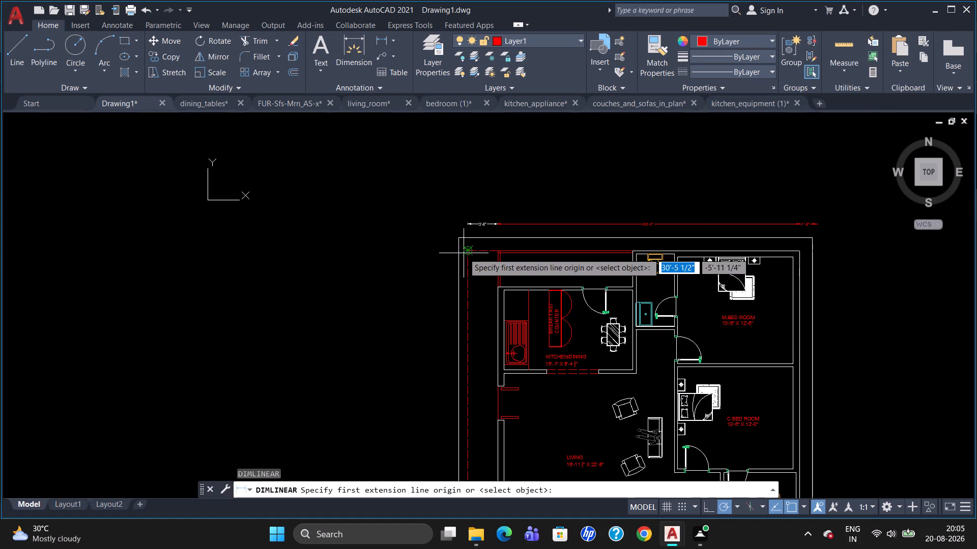
pyautogui.click(465, 253)
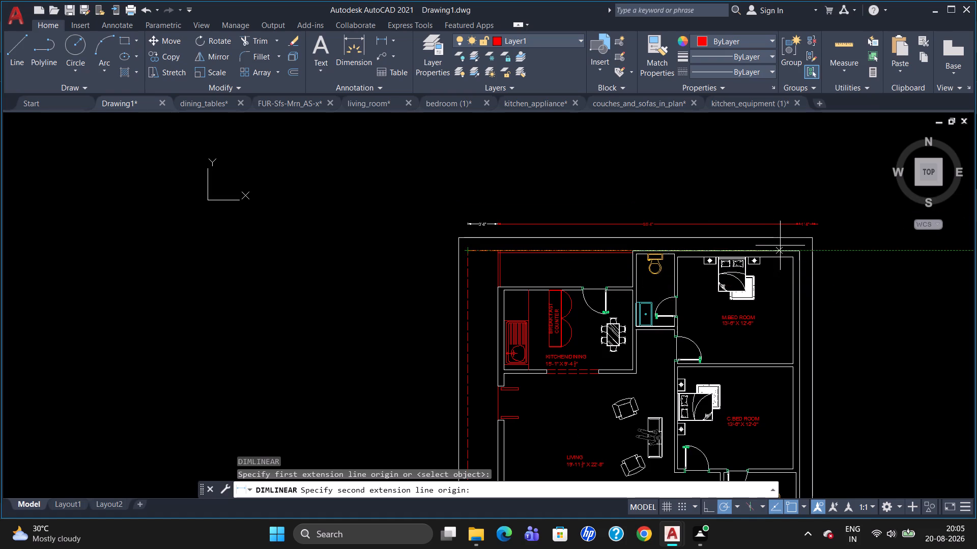
pyautogui.click(814, 251)
pyautogui.click(808, 209)
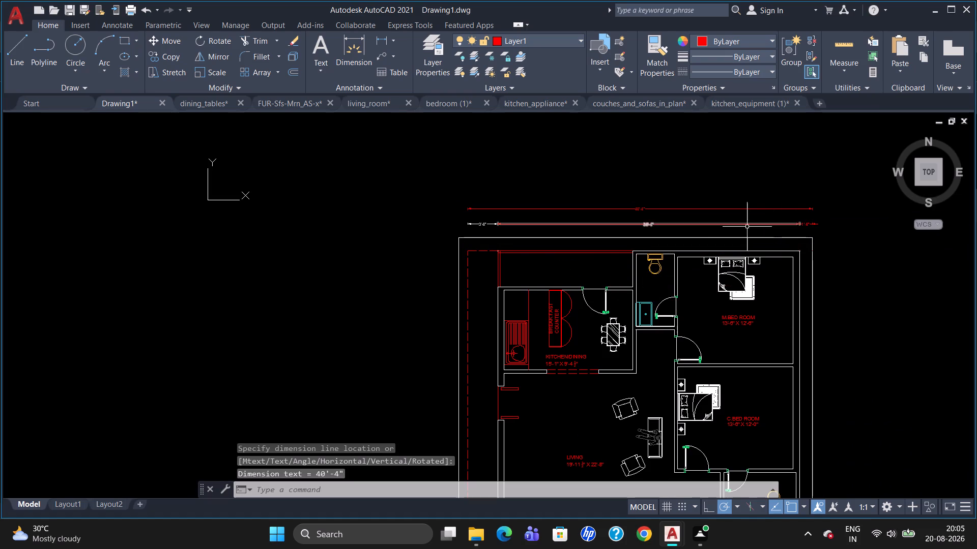
# Explode the bed and side-table furniture block in the M.BED ROOM.
pyautogui.scroll(1, 706, 237)
pyautogui.scroll(-1, 716, 226)
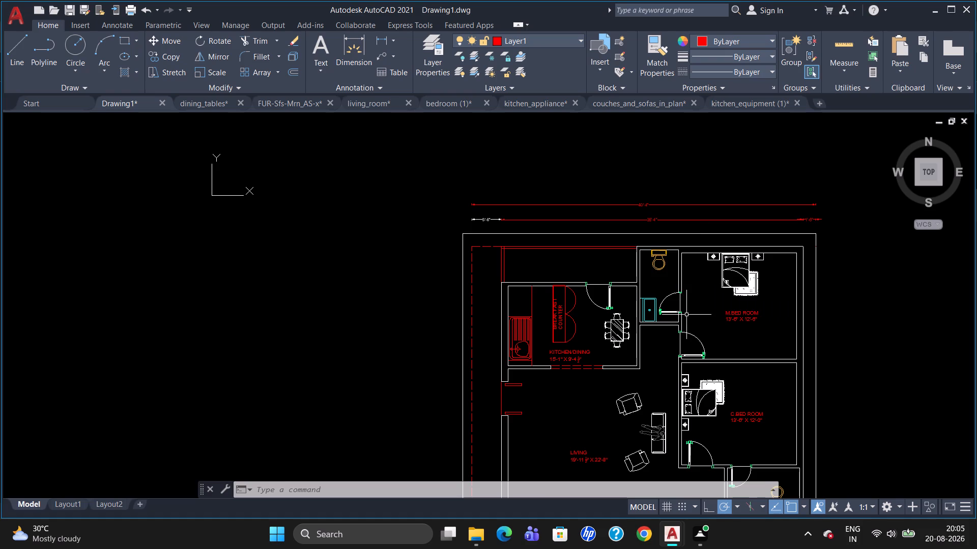
pyautogui.scroll(2, 704, 306)
pyautogui.click(753, 257)
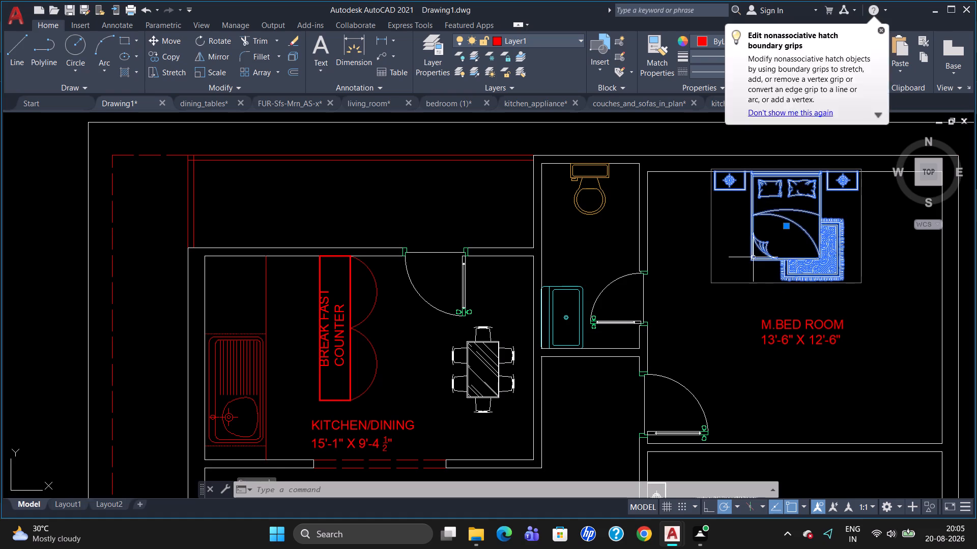
pyautogui.press('x')
pyautogui.press('Return')
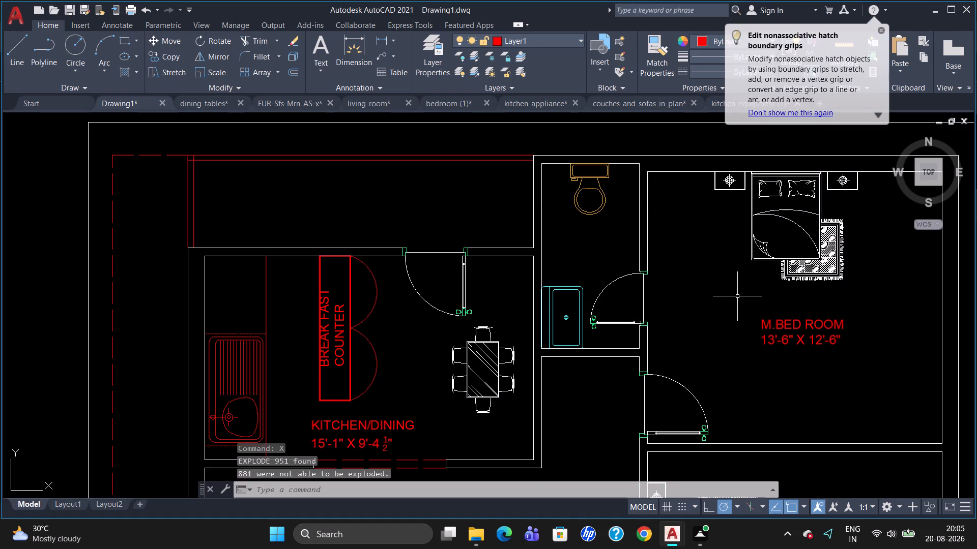
# Explode the bed and side-table furniture block in the C.BED ROOM.
pyautogui.scroll(-2, 748, 283)
pyautogui.click(717, 389)
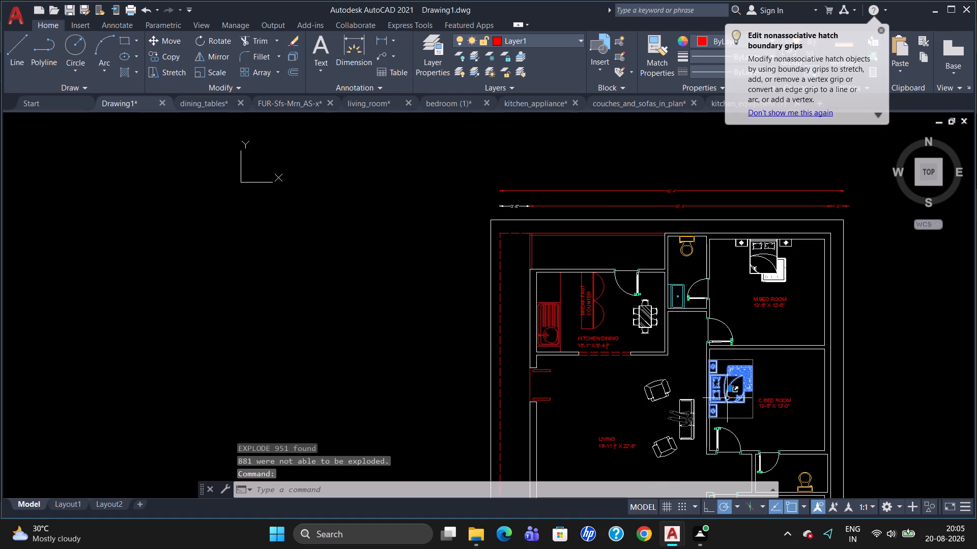
pyautogui.press('x')
pyautogui.press('Return')
# Explode the bed and side-table furniture block in the G.BED ROOM.
pyautogui.scroll(-3, 737, 396)
pyautogui.scroll(4, 743, 437)
pyautogui.click(700, 411)
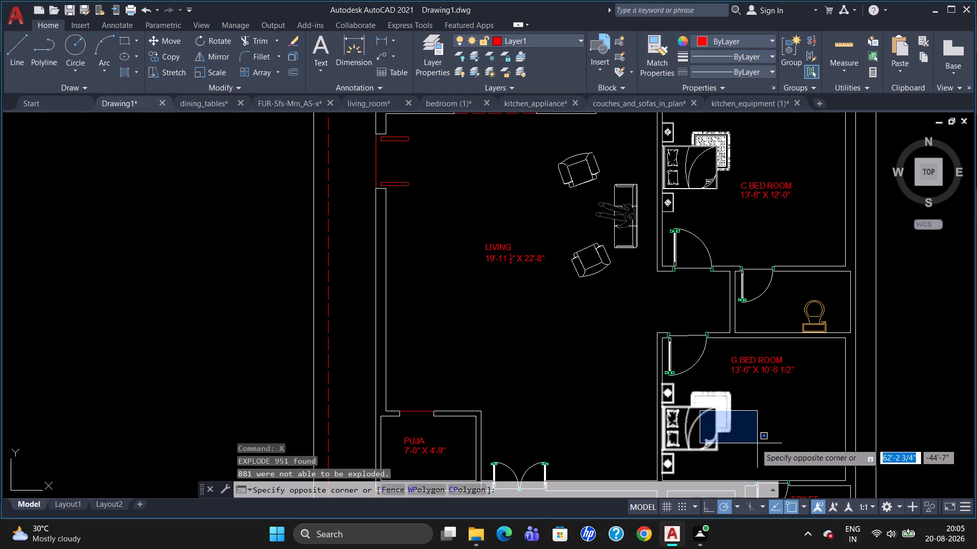
pyautogui.click(716, 433)
pyautogui.click(702, 411)
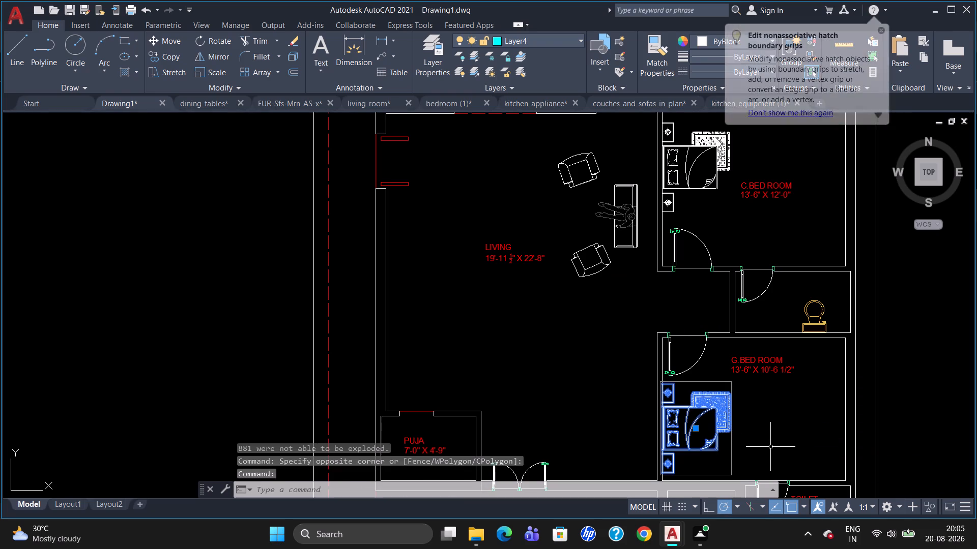
pyautogui.press('x')
pyautogui.press('Return')
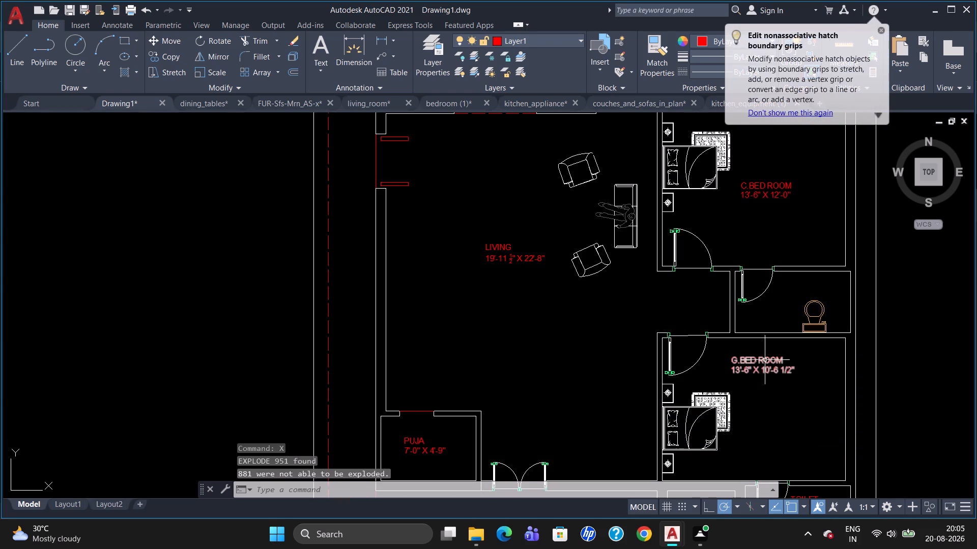
# Draw a horizontal line outward from the outer boundary's lower corner beside the stairs, with layer 0 set as the current layer.
pyautogui.scroll(-1, 765, 359)
pyautogui.scroll(2, 782, 422)
pyautogui.scroll(-3, 781, 420)
pyautogui.scroll(2, 812, 450)
pyautogui.scroll(-2, 764, 389)
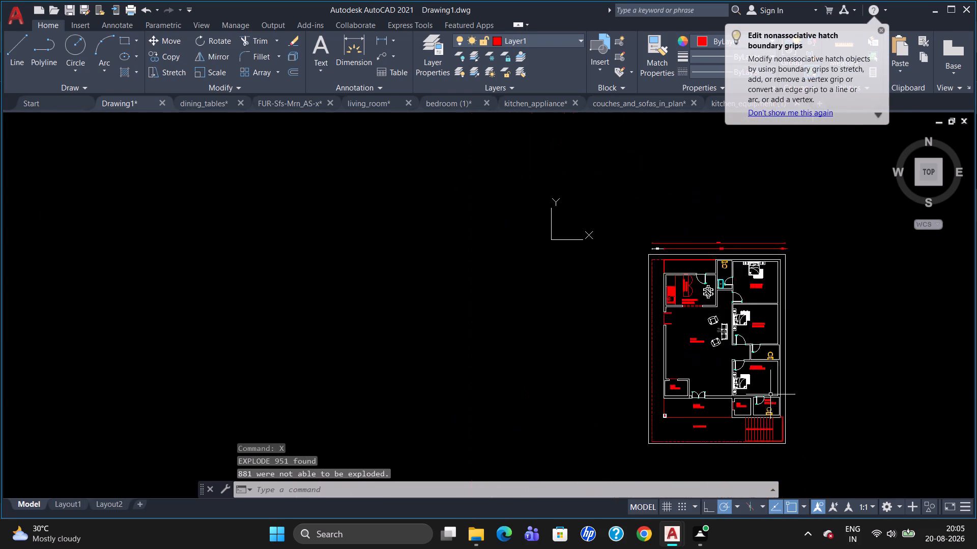
pyautogui.scroll(-2, 771, 394)
pyautogui.scroll(2, 793, 438)
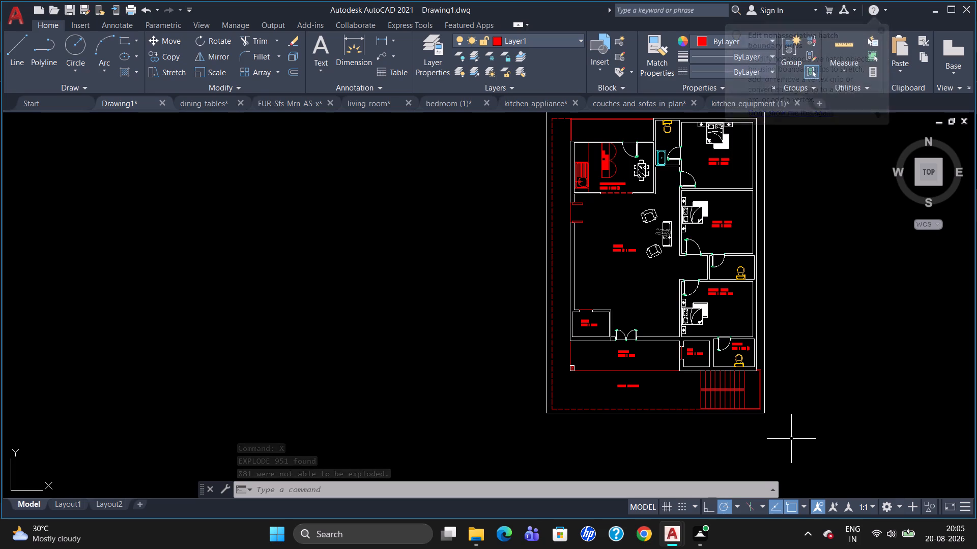
pyautogui.scroll(-1, 714, 452)
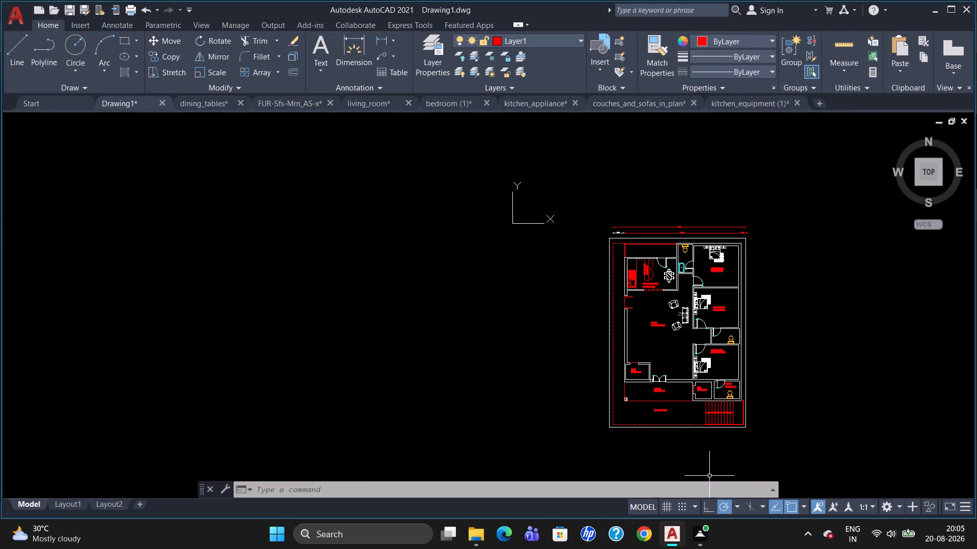
pyautogui.scroll(1, 694, 461)
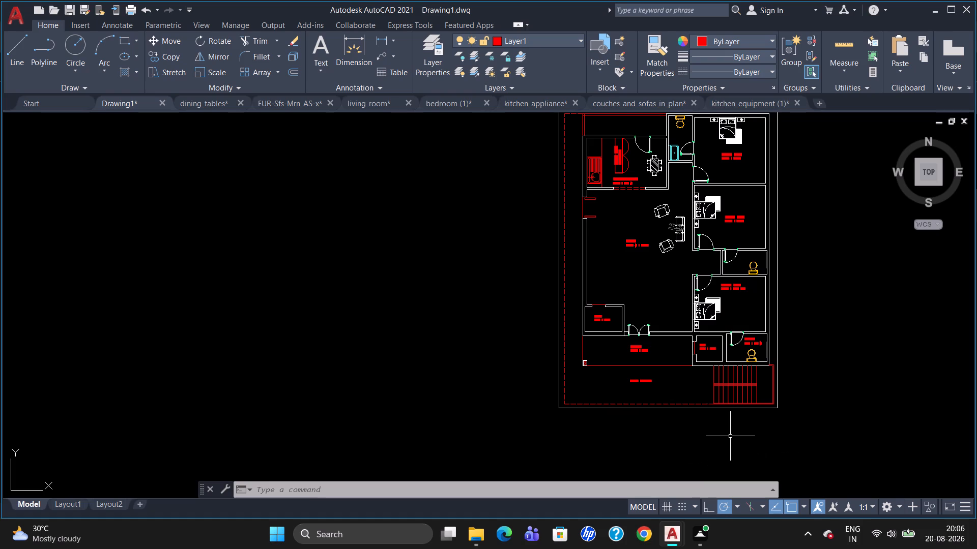
pyautogui.press('l')
pyautogui.press('Return')
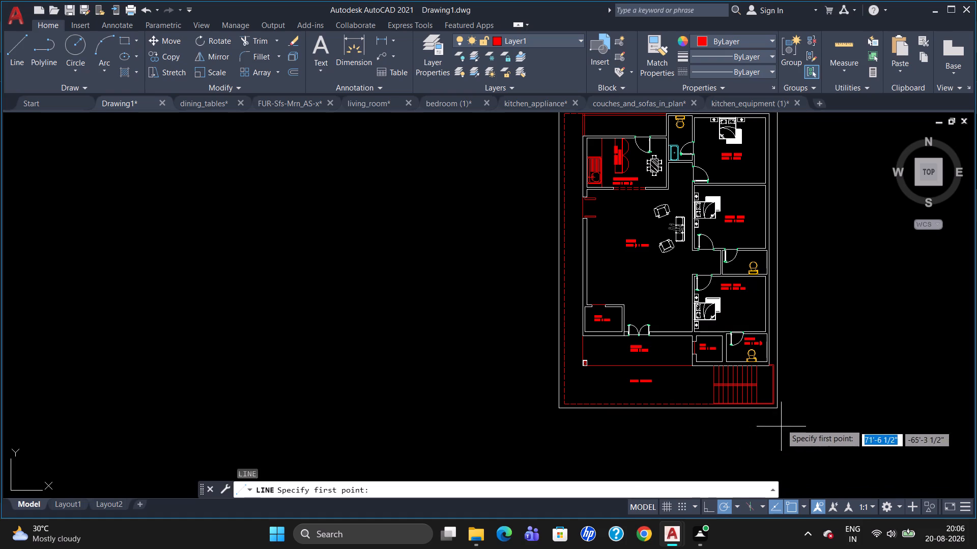
pyautogui.click(775, 408)
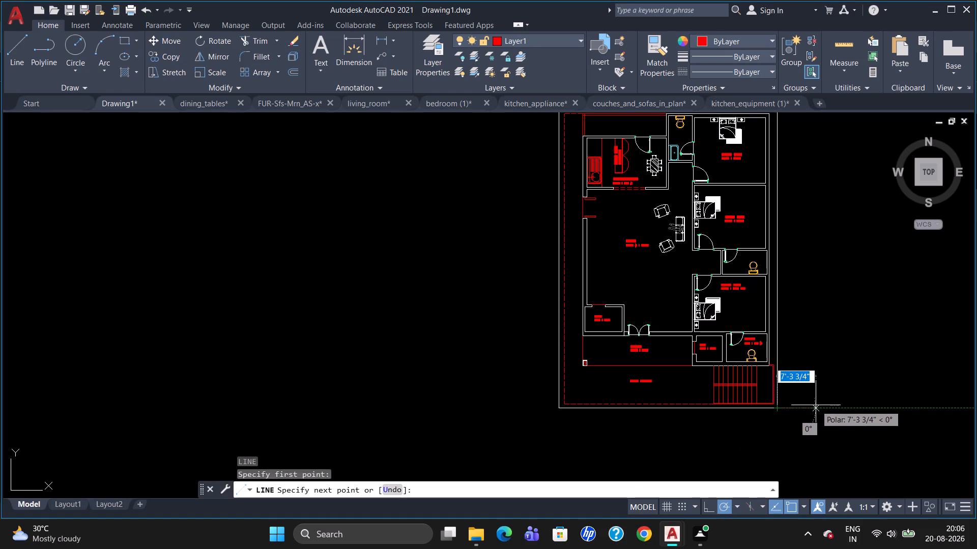
pyautogui.click(516, 43)
pyautogui.click(522, 61)
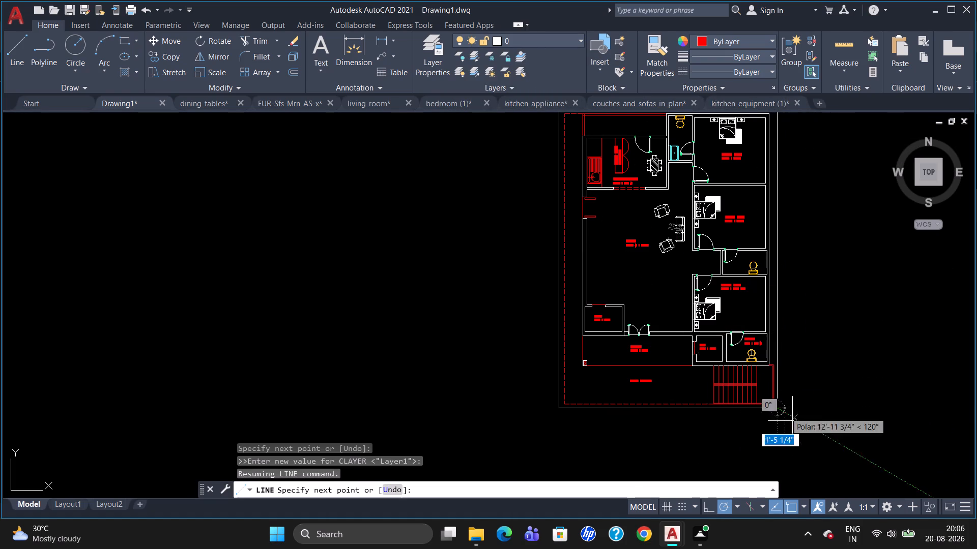
pyautogui.click(828, 409)
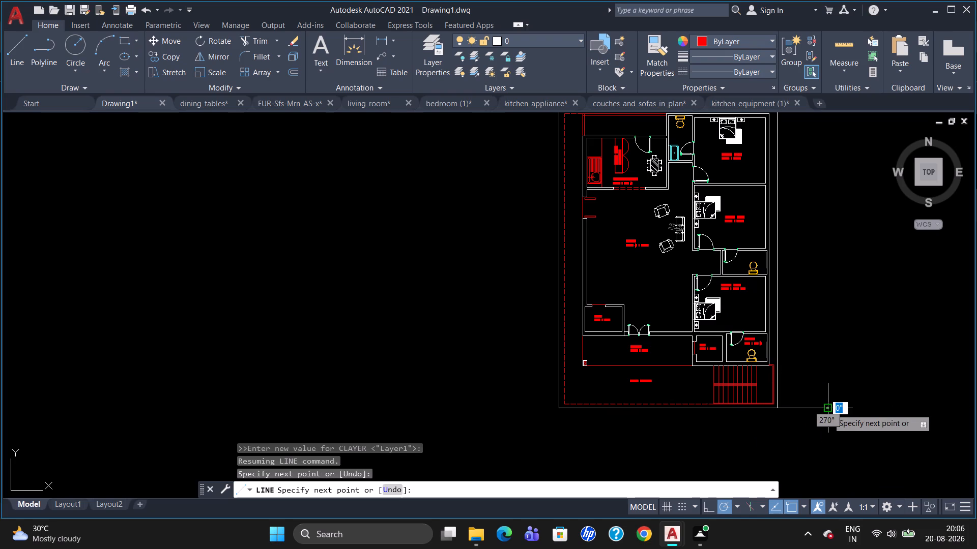
pyautogui.press('Escape')
# Draw a horizontal line about 10'-4" long outward from the outer boundary's other lower corner, on the setback side.
pyautogui.press('l')
pyautogui.press('Return')
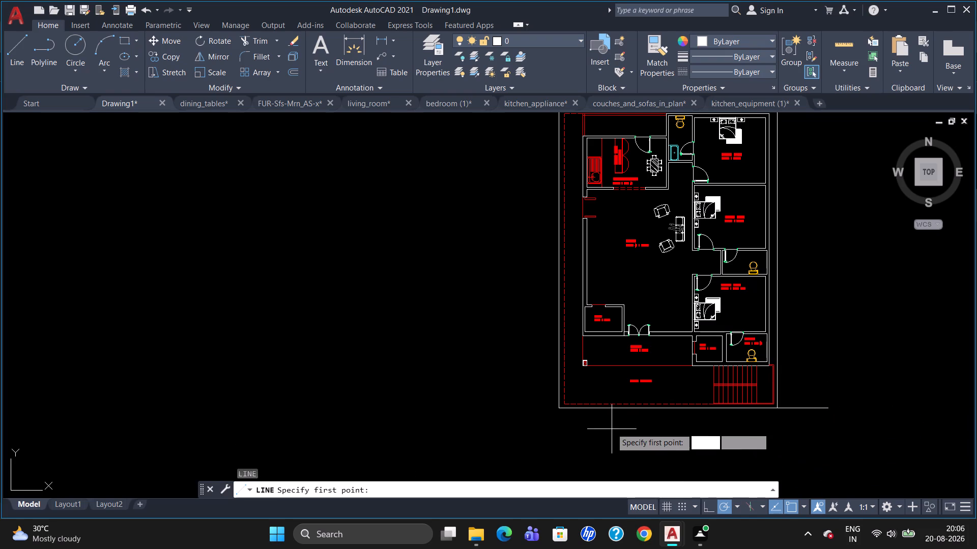
pyautogui.click(555, 410)
pyautogui.click(504, 410)
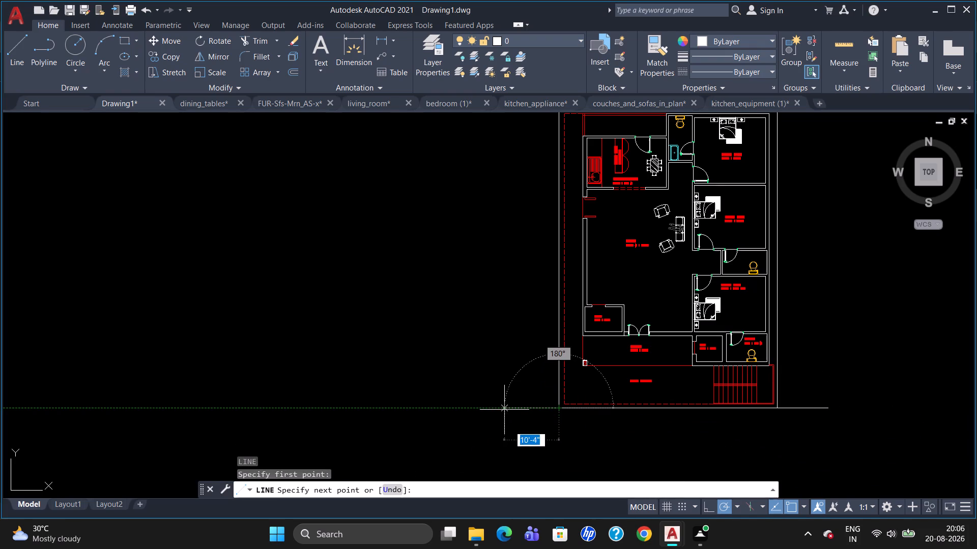
pyautogui.press('Escape')
# Dimension the outer boundary's full vertical length outside its setback side, from upper to lower corner.
pyautogui.scroll(-1, 711, 384)
pyautogui.scroll(1, 771, 282)
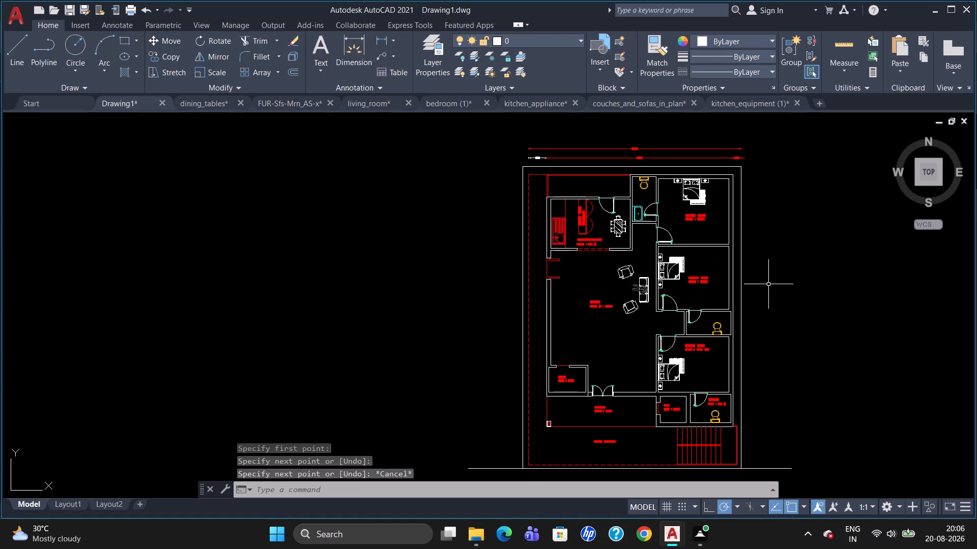
pyautogui.write('DLI')
pyautogui.press('Return')
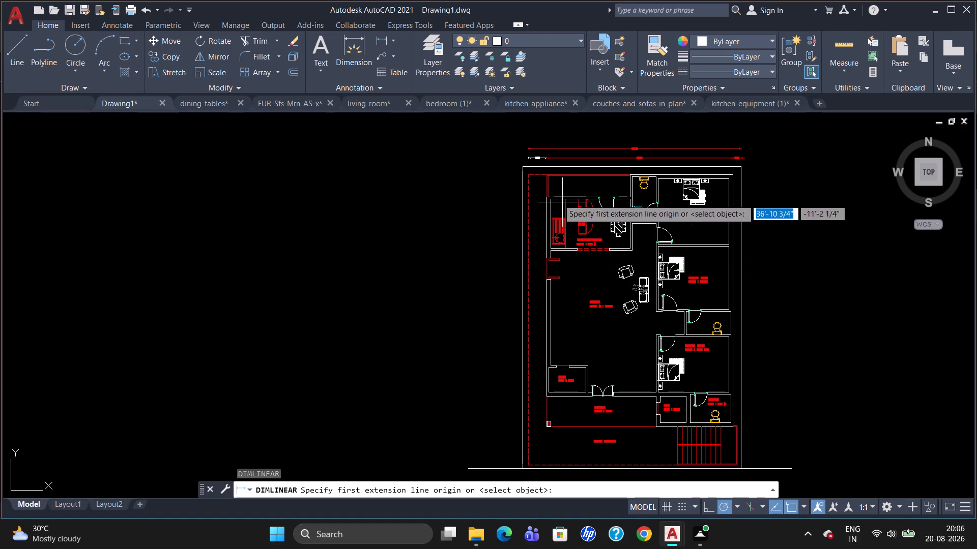
pyautogui.click(520, 163)
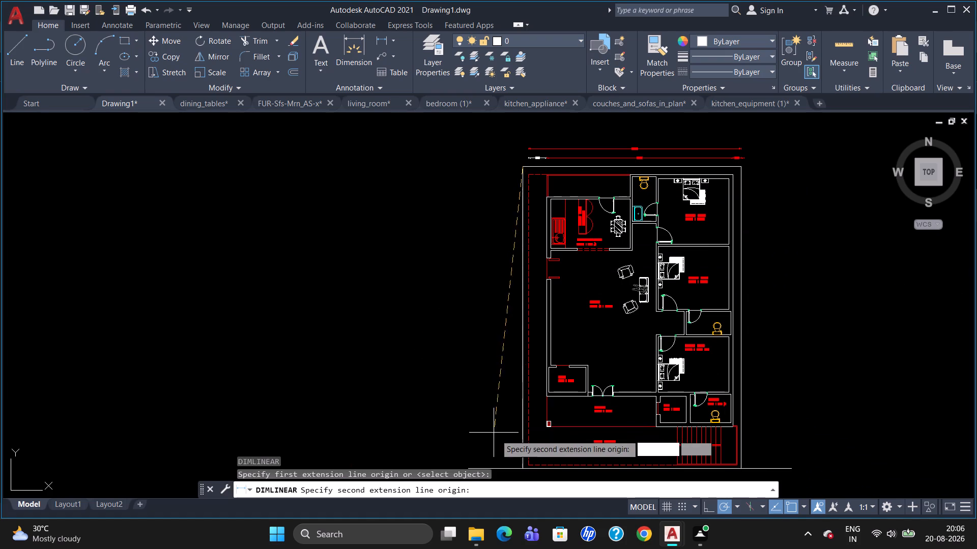
pyautogui.click(525, 466)
pyautogui.click(509, 465)
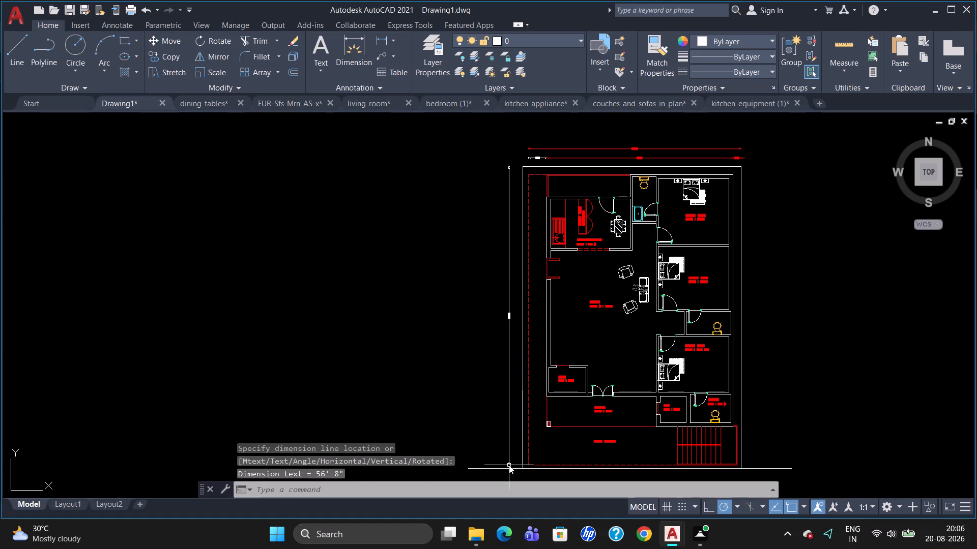
# Delete the full-length vertical dimension outside the outer boundary's setback side.
pyautogui.scroll(2, 523, 367)
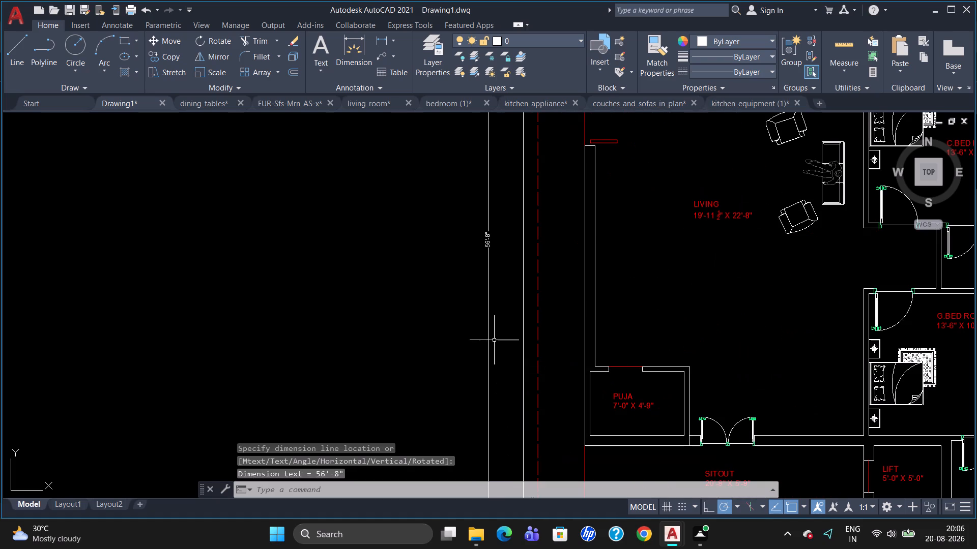
pyautogui.click(486, 334)
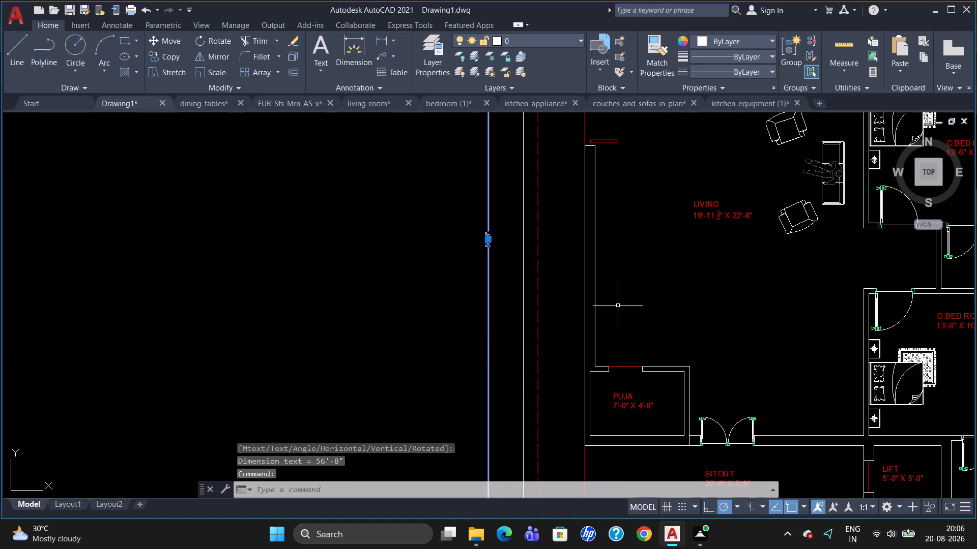
pyautogui.press('Delete')
# Add a vertical linear dimension along the staircase's outer edge, from its upper to lower corner, placed just outside the plot boundary.
pyautogui.scroll(-2, 619, 284)
pyautogui.scroll(1, 583, 230)
pyautogui.scroll(-3, 588, 262)
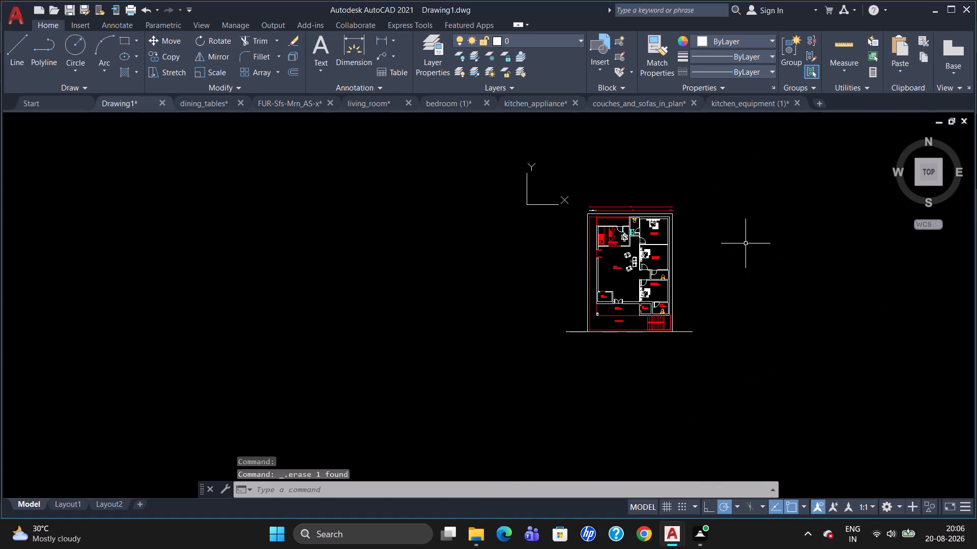
pyautogui.scroll(2, 732, 243)
pyautogui.write('DLI')
pyautogui.press('Return')
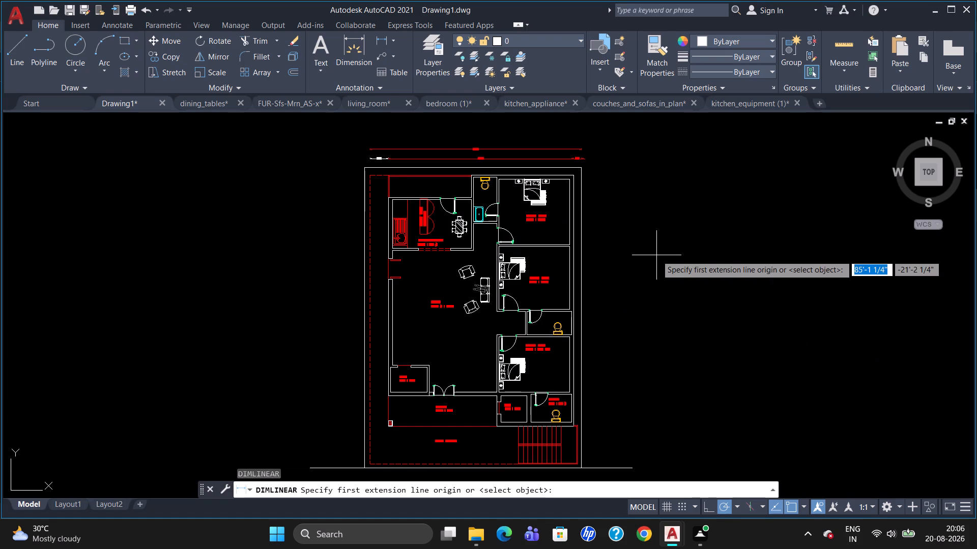
pyautogui.scroll(1, 596, 455)
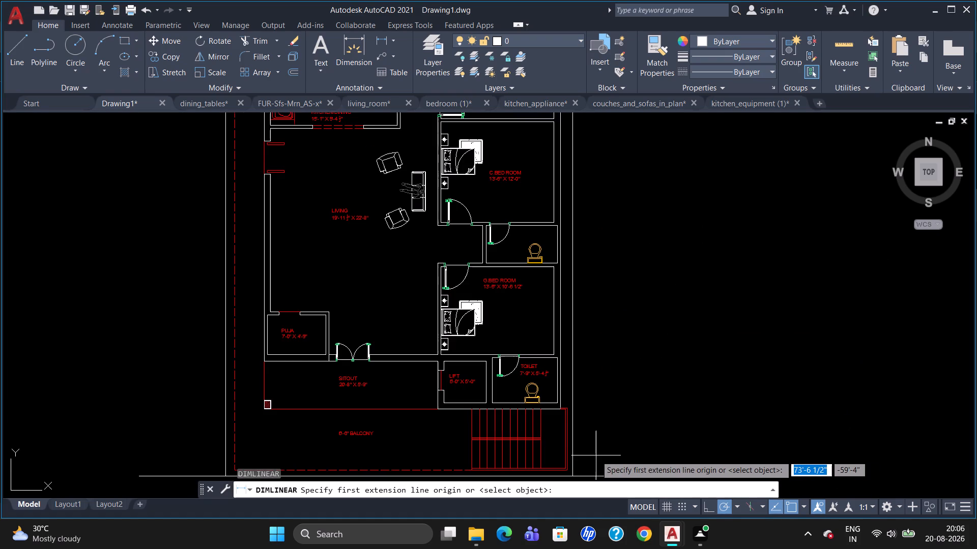
pyautogui.click(569, 408)
pyautogui.click(570, 470)
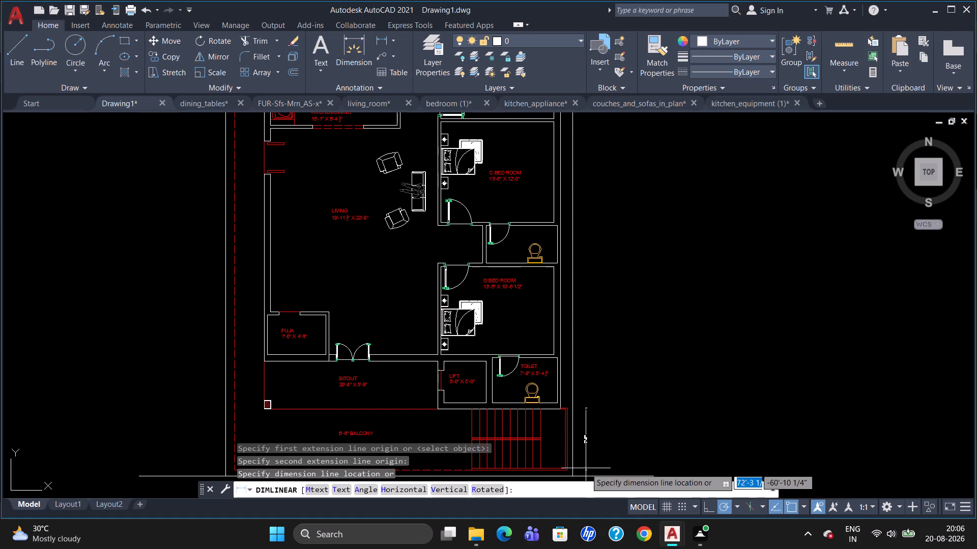
pyautogui.click(585, 468)
# Continue the staircase dimension up to the M.BED ROOM's outer upper wall corner and on to the outer boundary line.
pyautogui.scroll(1, 620, 407)
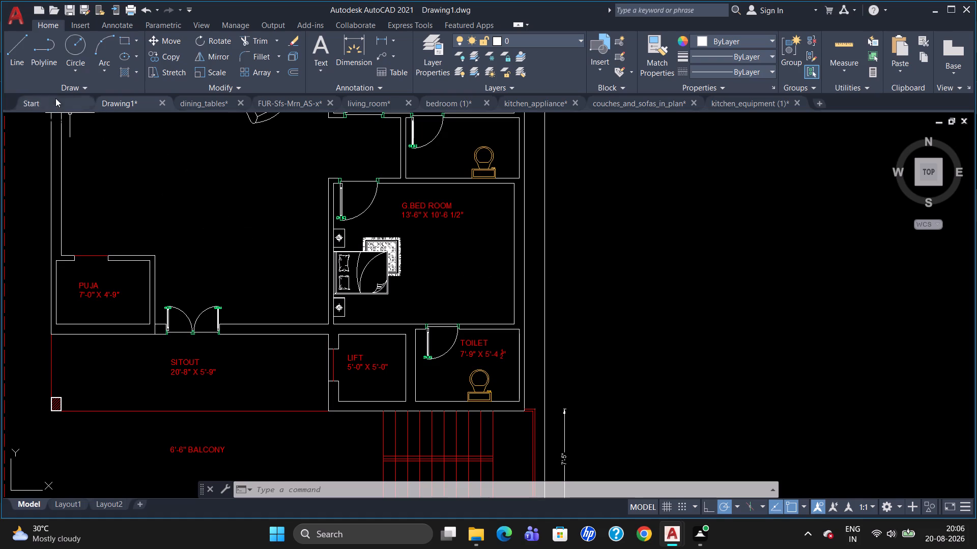
pyautogui.click(110, 26)
pyautogui.click(341, 70)
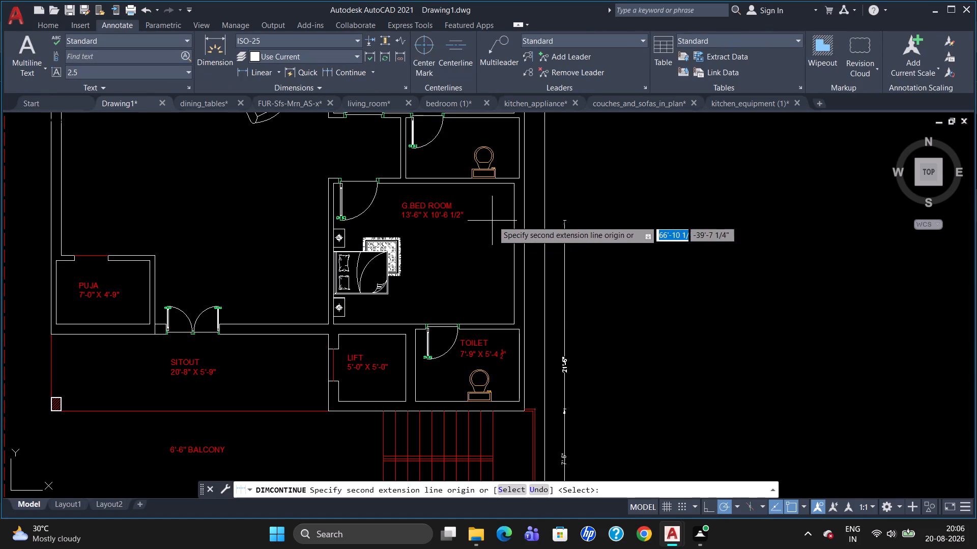
pyautogui.scroll(-2, 506, 174)
pyautogui.scroll(1, 522, 150)
pyautogui.scroll(-5, 528, 178)
pyautogui.scroll(2, 521, 147)
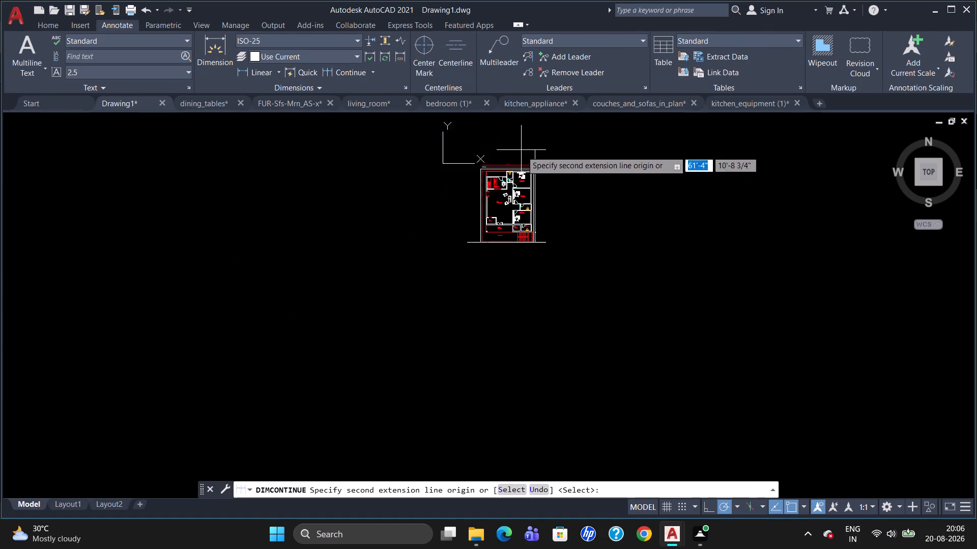
pyautogui.scroll(2, 523, 157)
pyautogui.scroll(3, 552, 220)
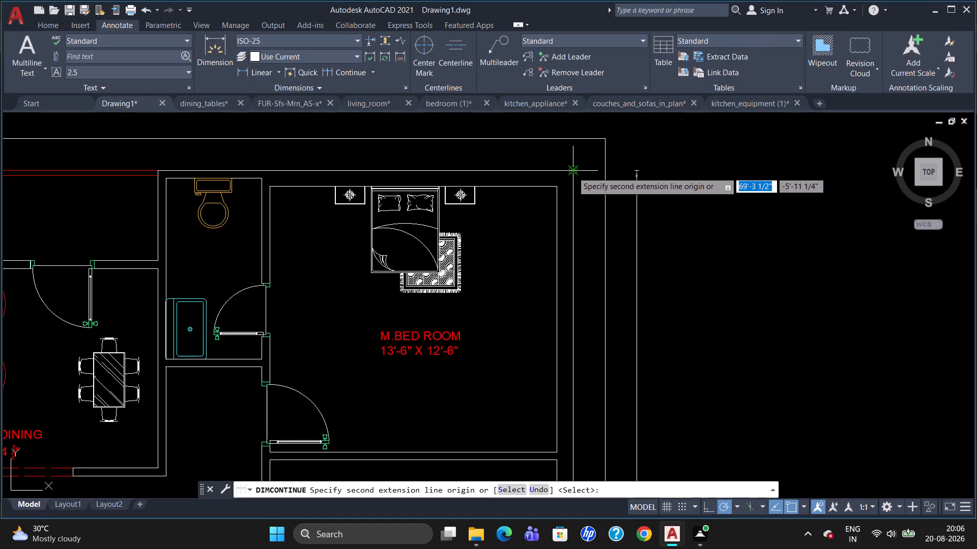
pyautogui.click(572, 172)
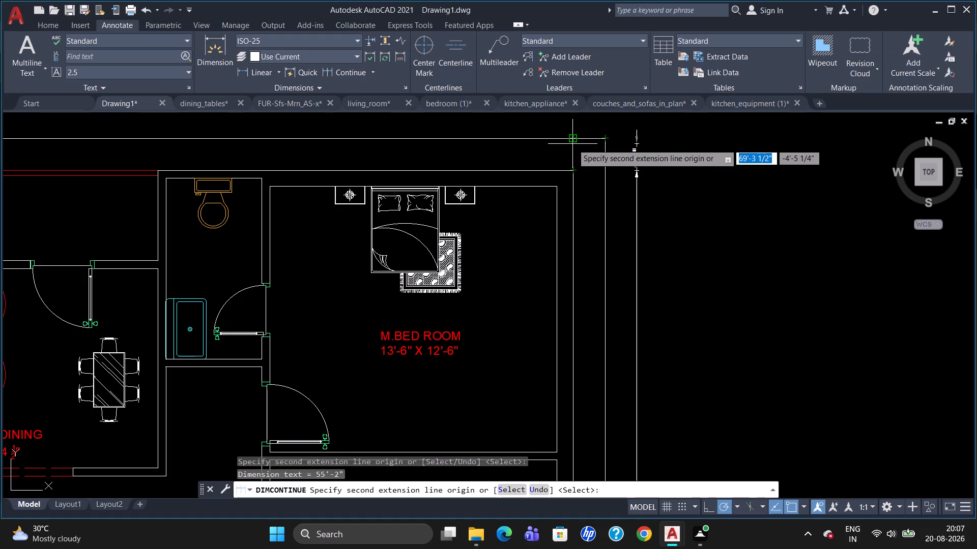
pyautogui.click(572, 144)
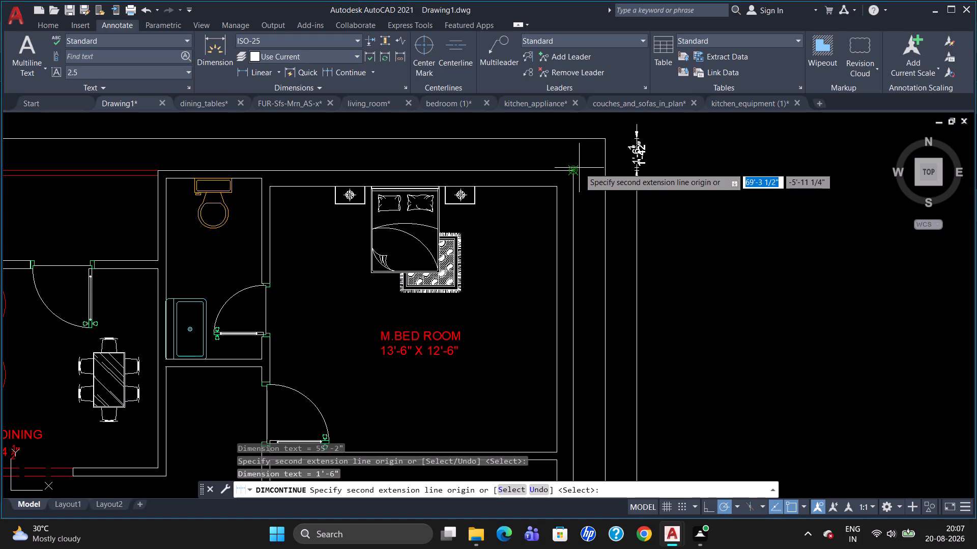
pyautogui.press('Escape')
pyautogui.scroll(-2, 622, 175)
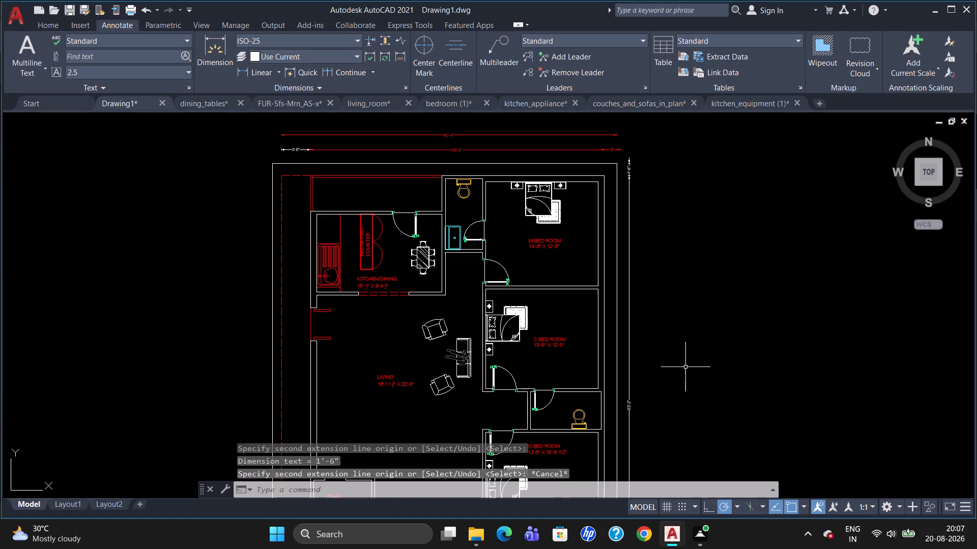
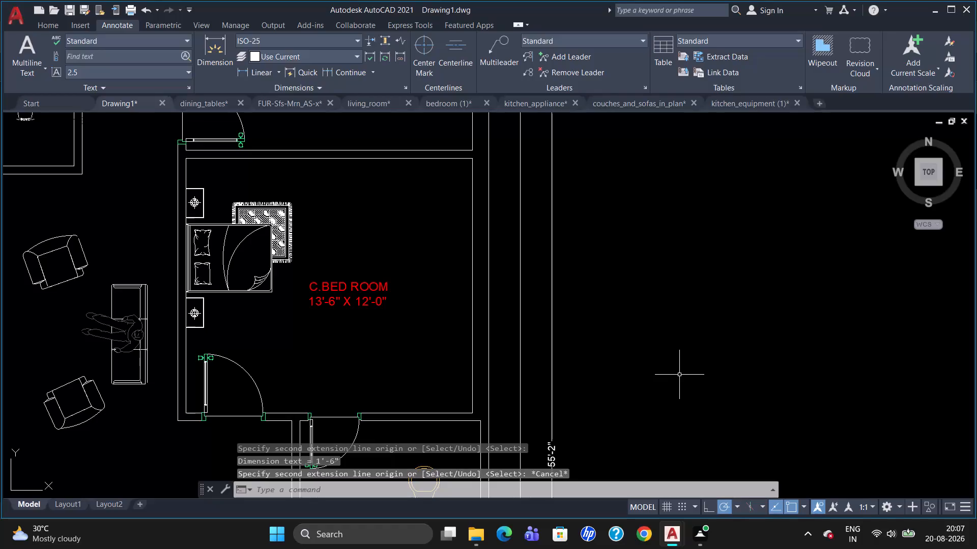
# Erase the long vertical 55'-2" dimension running beside the plot's east boundary.
pyautogui.scroll(-2, 650, 317)
pyautogui.scroll(2, 619, 430)
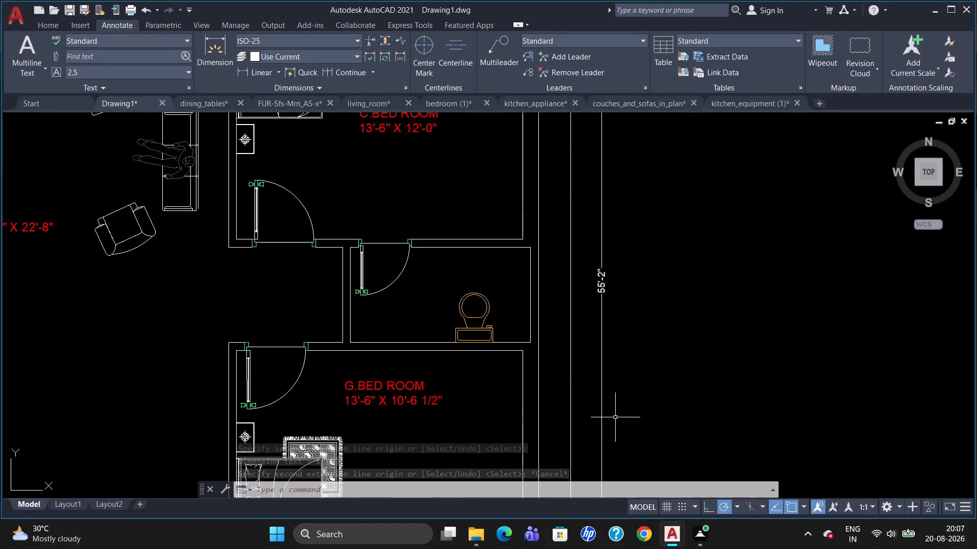
pyautogui.scroll(-4, 626, 367)
pyautogui.scroll(2, 622, 392)
pyautogui.click(628, 350)
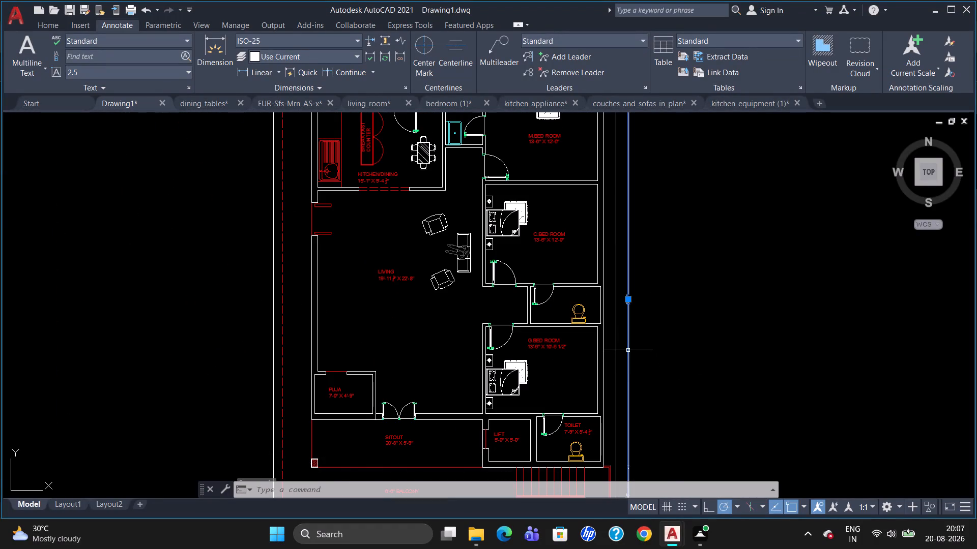
pyautogui.press('Delete')
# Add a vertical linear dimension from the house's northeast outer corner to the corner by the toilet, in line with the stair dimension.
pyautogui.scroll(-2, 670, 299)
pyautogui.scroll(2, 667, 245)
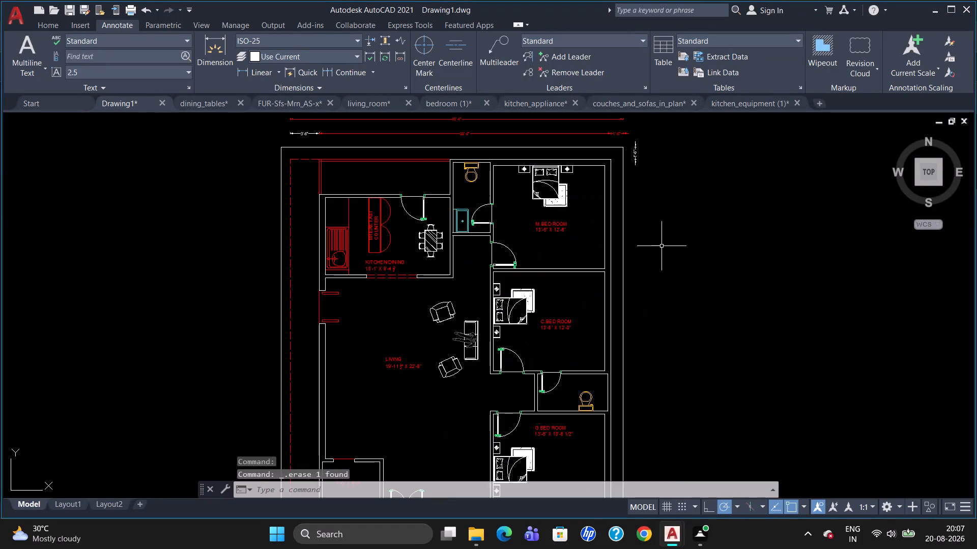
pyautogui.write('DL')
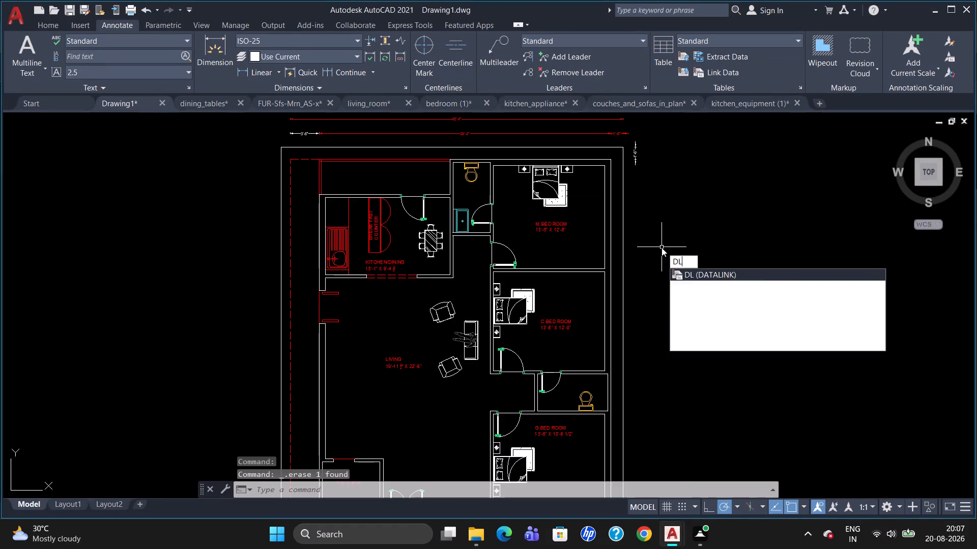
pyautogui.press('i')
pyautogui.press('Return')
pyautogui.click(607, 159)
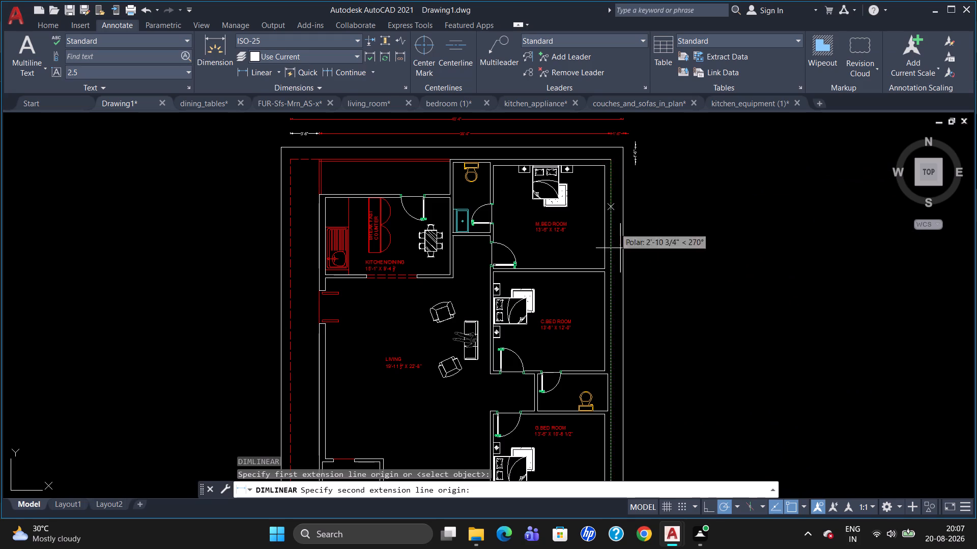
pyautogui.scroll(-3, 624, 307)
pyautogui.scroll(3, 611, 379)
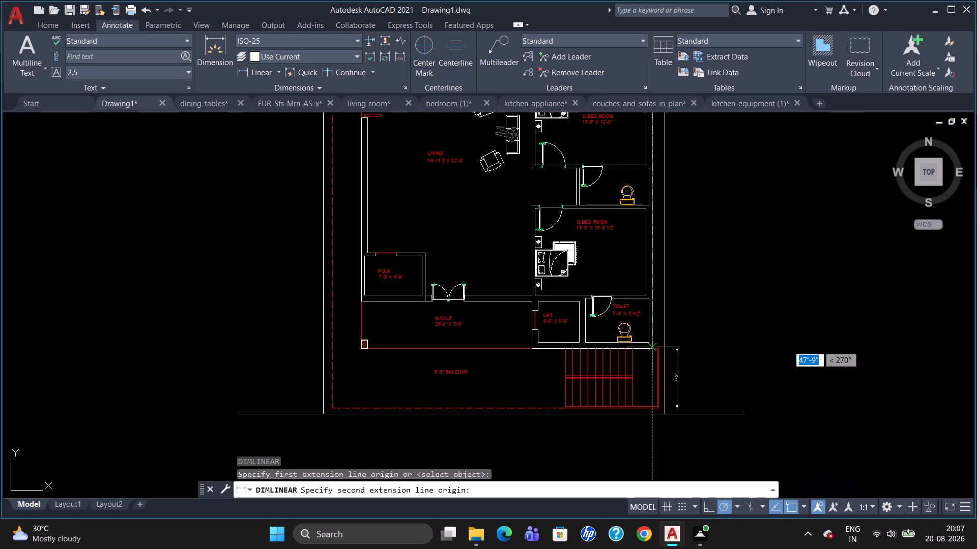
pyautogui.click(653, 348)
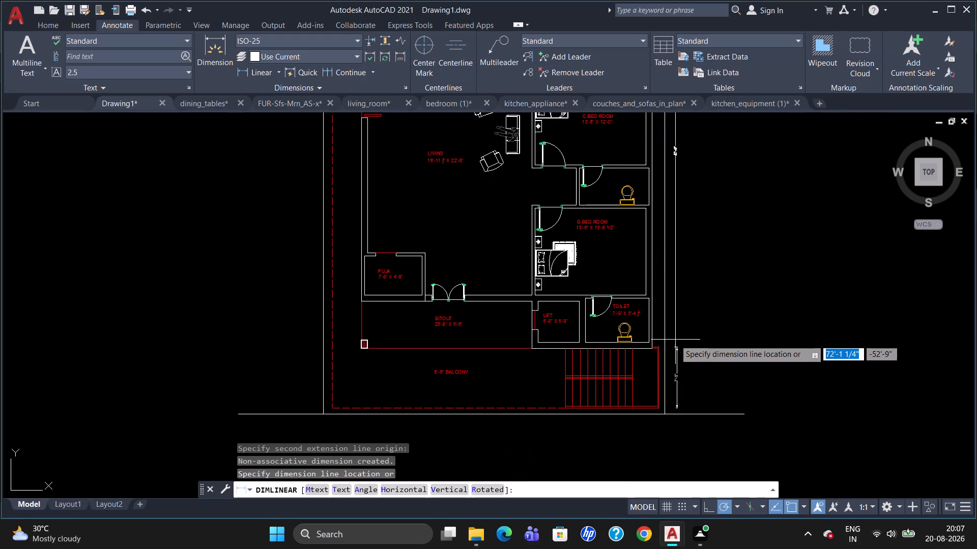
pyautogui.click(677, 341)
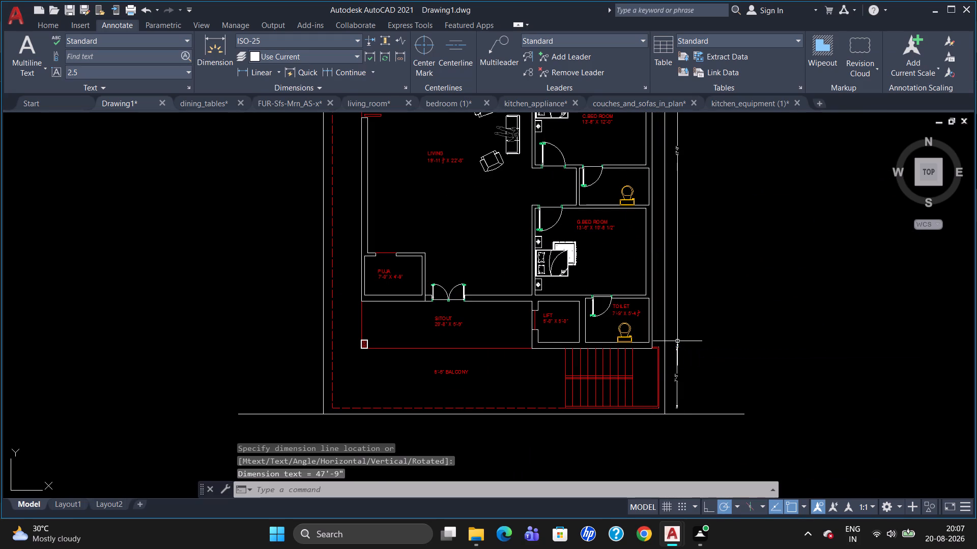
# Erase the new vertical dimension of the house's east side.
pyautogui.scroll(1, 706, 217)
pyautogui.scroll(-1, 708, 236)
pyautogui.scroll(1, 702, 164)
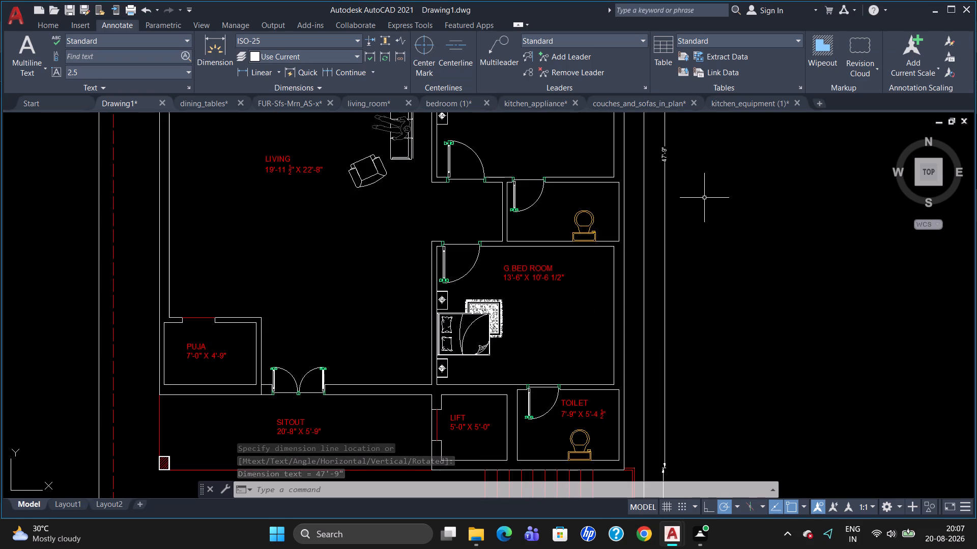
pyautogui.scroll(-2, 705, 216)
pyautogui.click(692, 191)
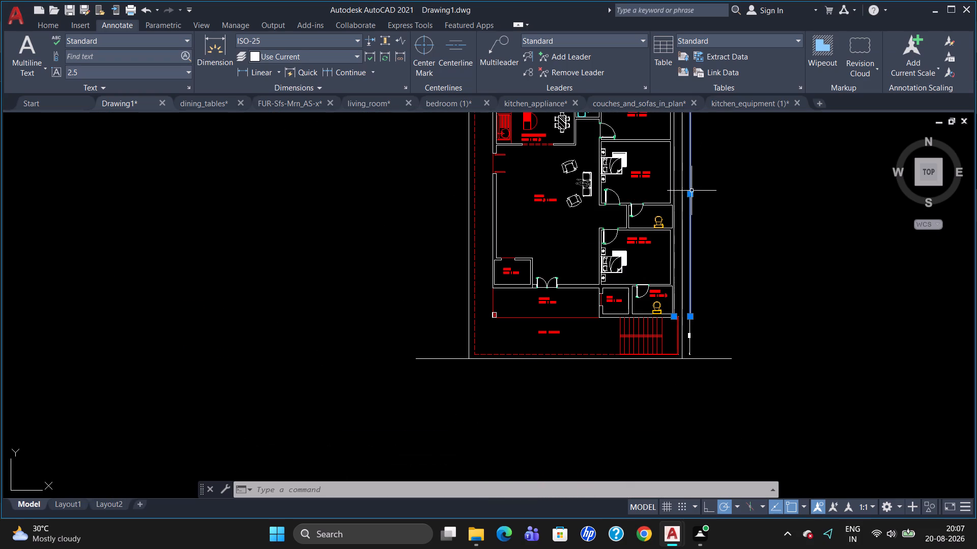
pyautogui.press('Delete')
# Add a vertical linear dimension along the house's east side, from the northeast outer corner to the top of the stairs, aligned with the stair dimension.
pyautogui.scroll(3, 737, 175)
pyautogui.scroll(-2, 720, 249)
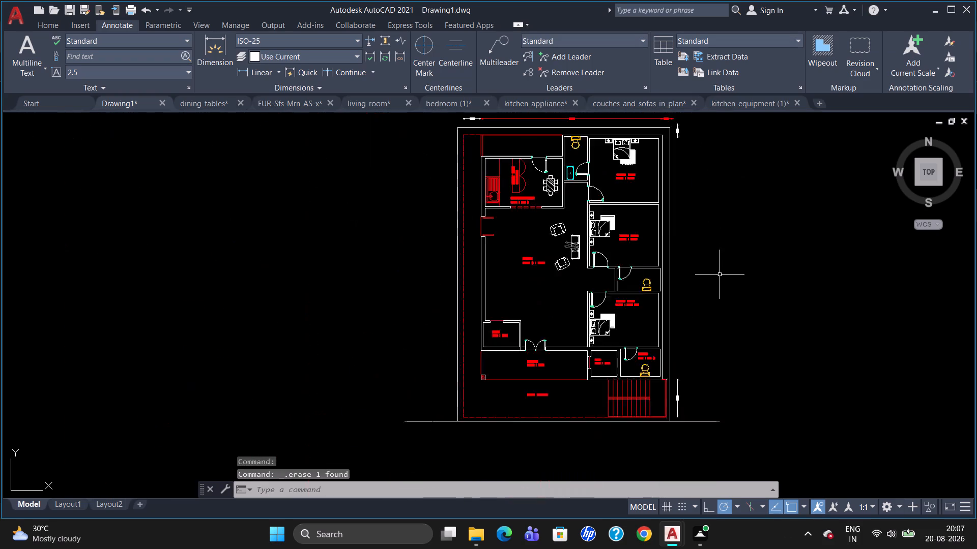
pyautogui.scroll(-2, 720, 275)
pyautogui.scroll(2, 704, 145)
pyautogui.scroll(-1, 697, 286)
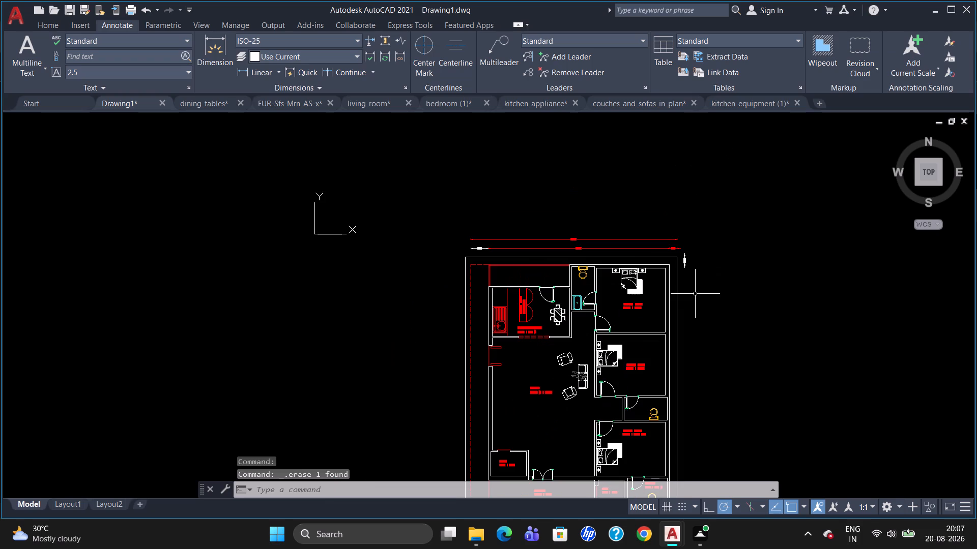
pyautogui.write('DLI')
pyautogui.press('Return')
pyautogui.scroll(1, 686, 294)
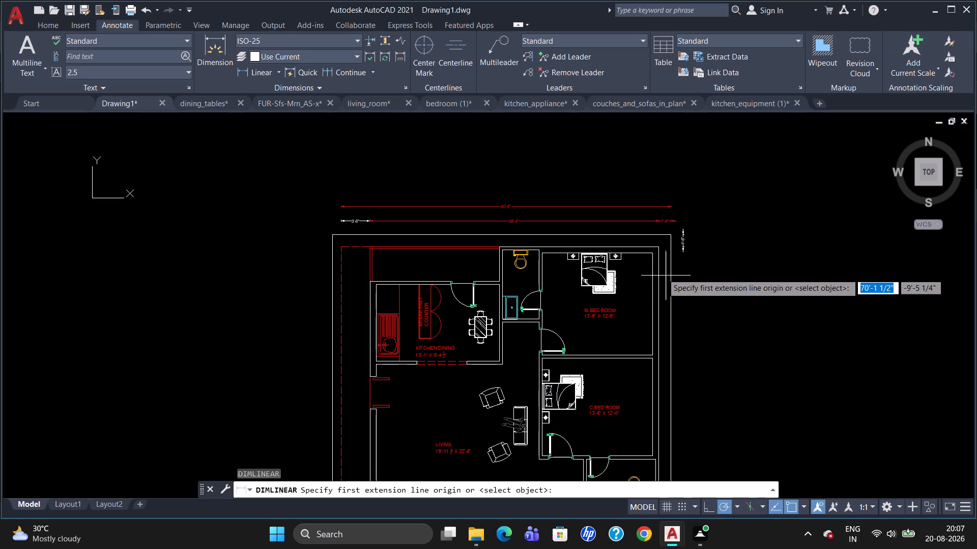
pyautogui.click(660, 250)
pyautogui.scroll(-3, 664, 338)
pyautogui.scroll(1, 664, 399)
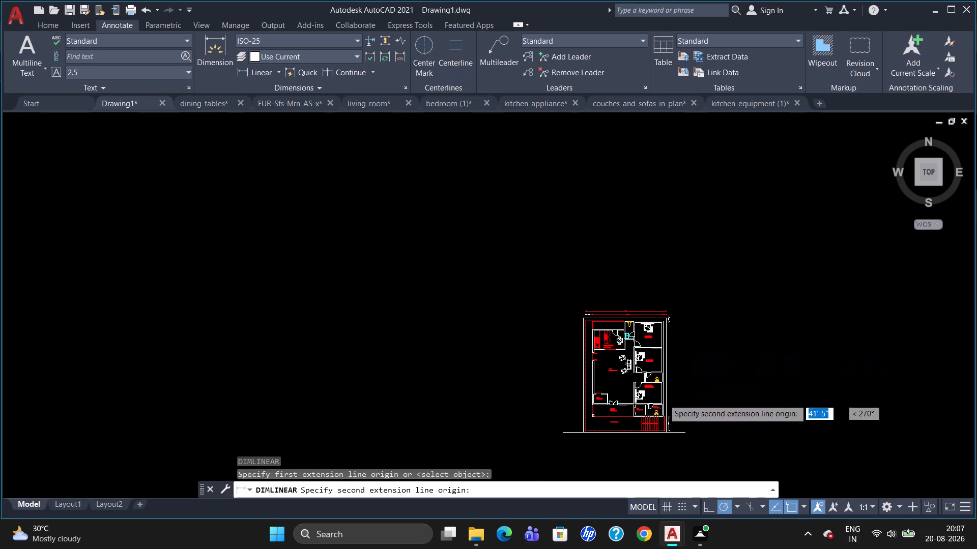
pyautogui.scroll(2, 664, 399)
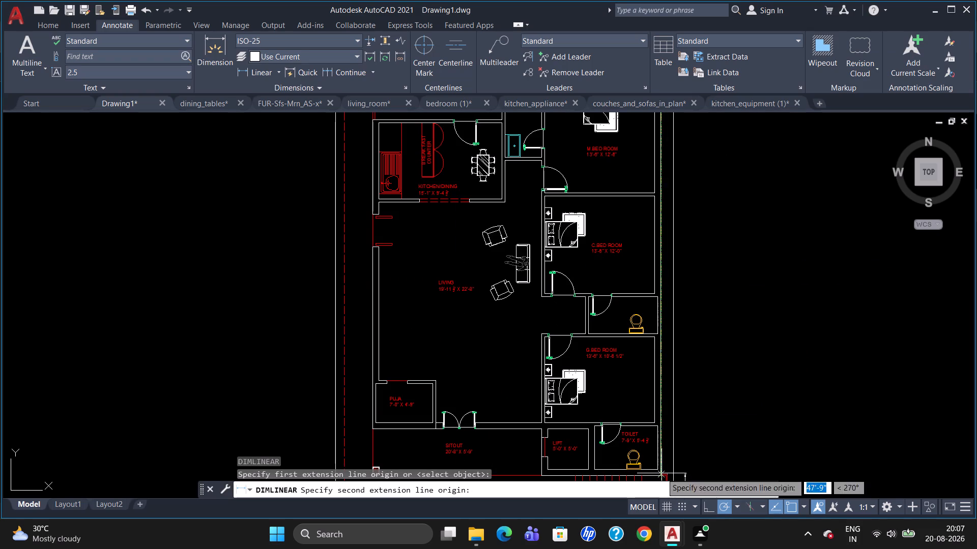
pyautogui.scroll(2, 660, 475)
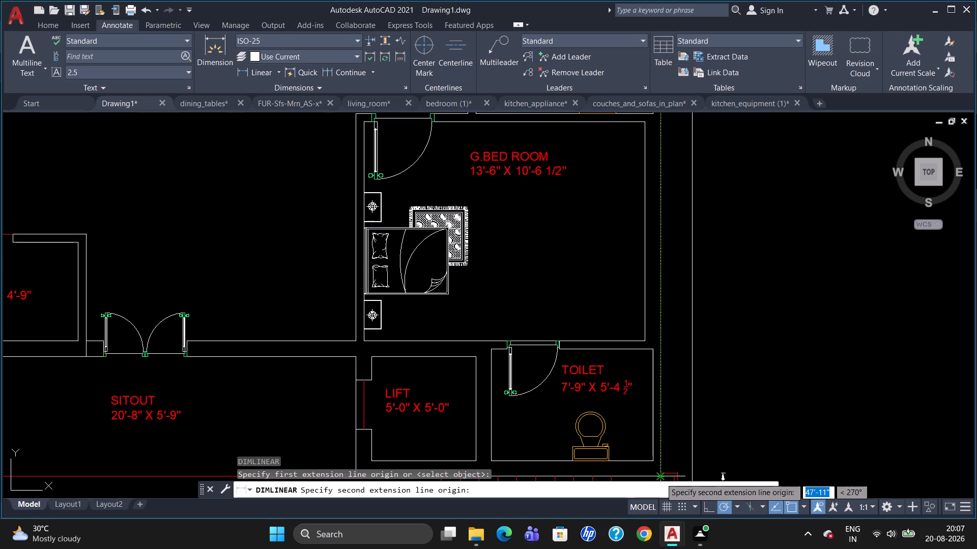
pyautogui.click(660, 478)
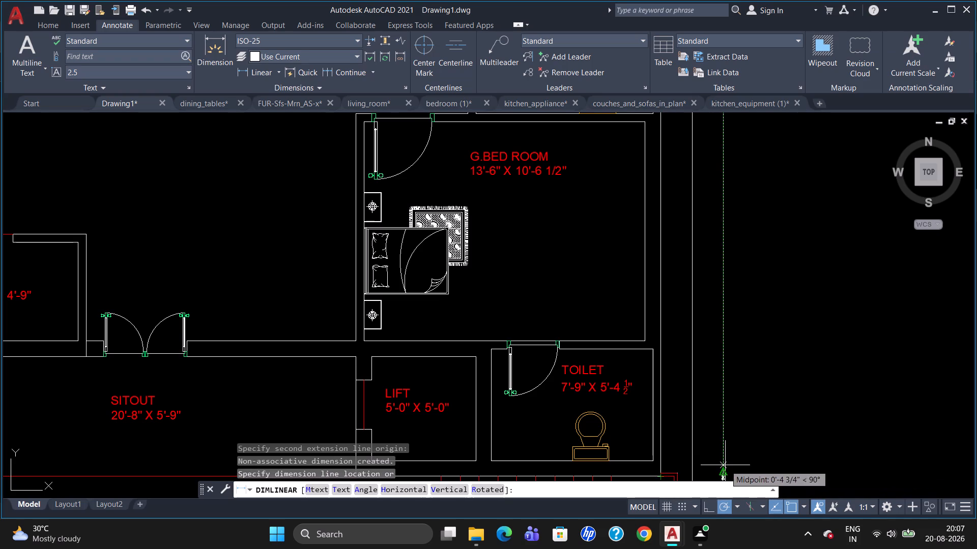
pyautogui.click(725, 465)
pyautogui.press('Escape')
pyautogui.scroll(-2, 734, 401)
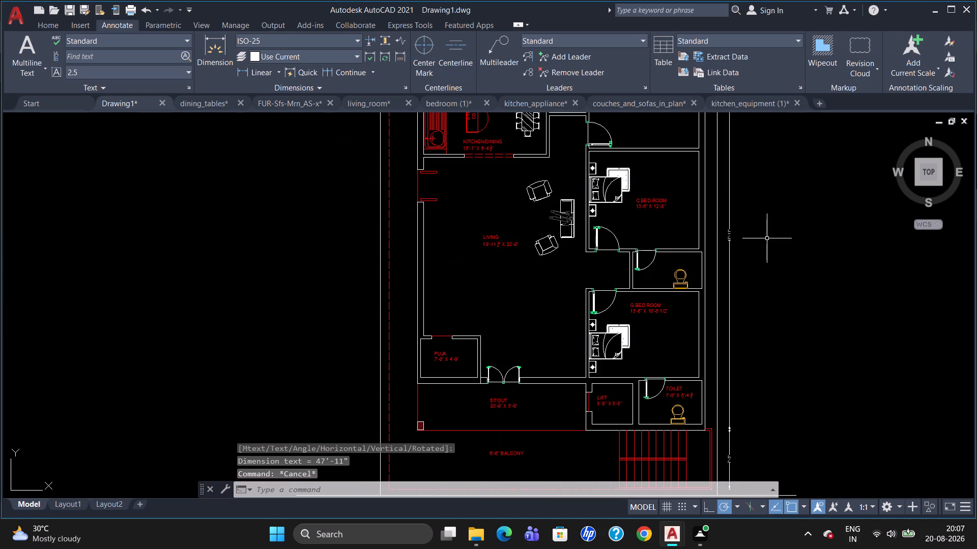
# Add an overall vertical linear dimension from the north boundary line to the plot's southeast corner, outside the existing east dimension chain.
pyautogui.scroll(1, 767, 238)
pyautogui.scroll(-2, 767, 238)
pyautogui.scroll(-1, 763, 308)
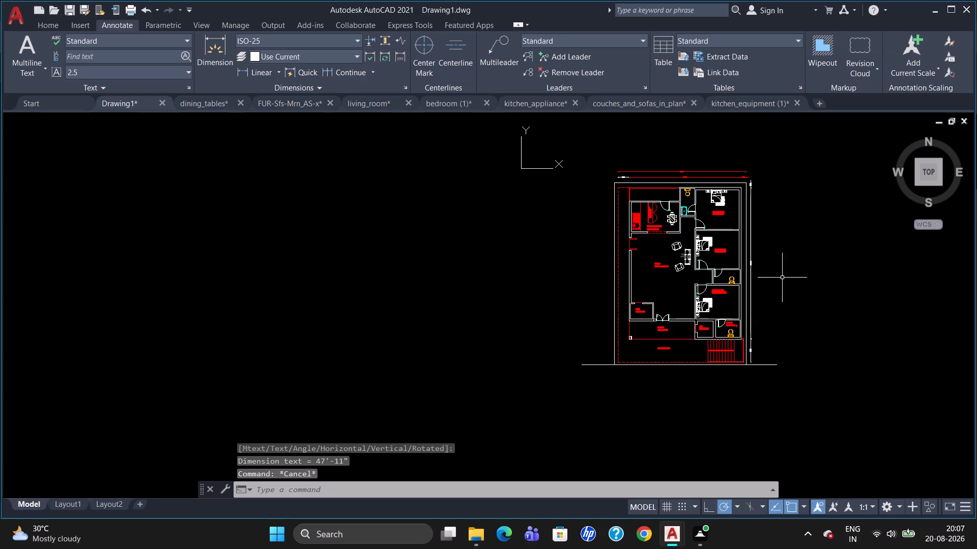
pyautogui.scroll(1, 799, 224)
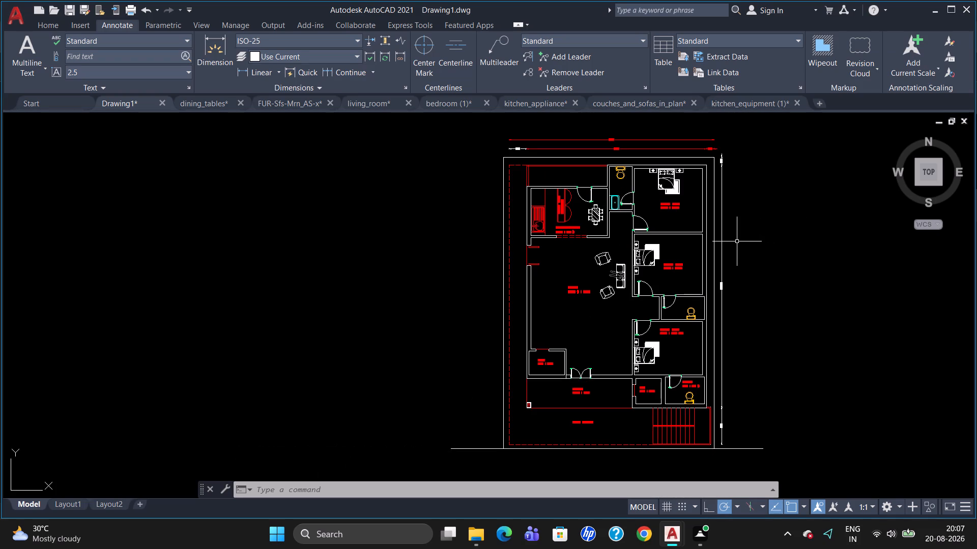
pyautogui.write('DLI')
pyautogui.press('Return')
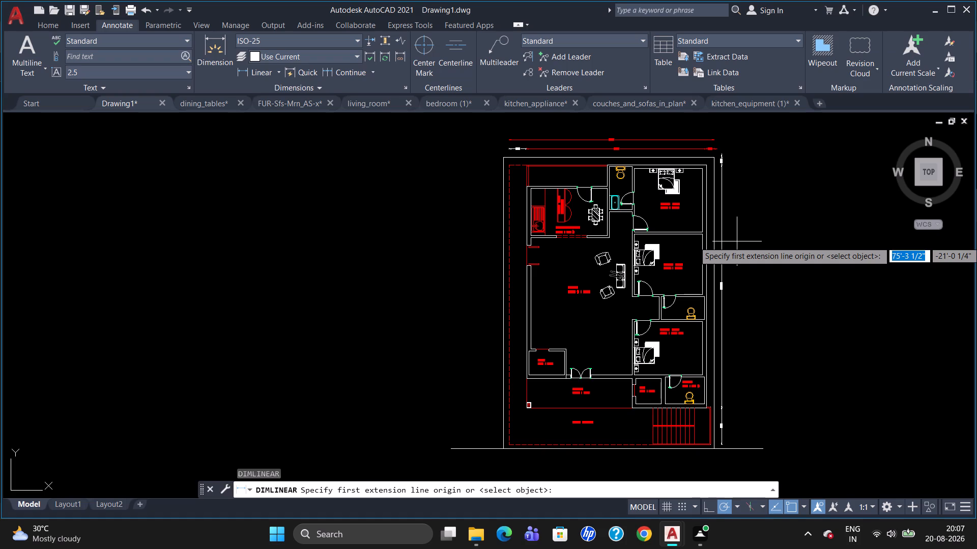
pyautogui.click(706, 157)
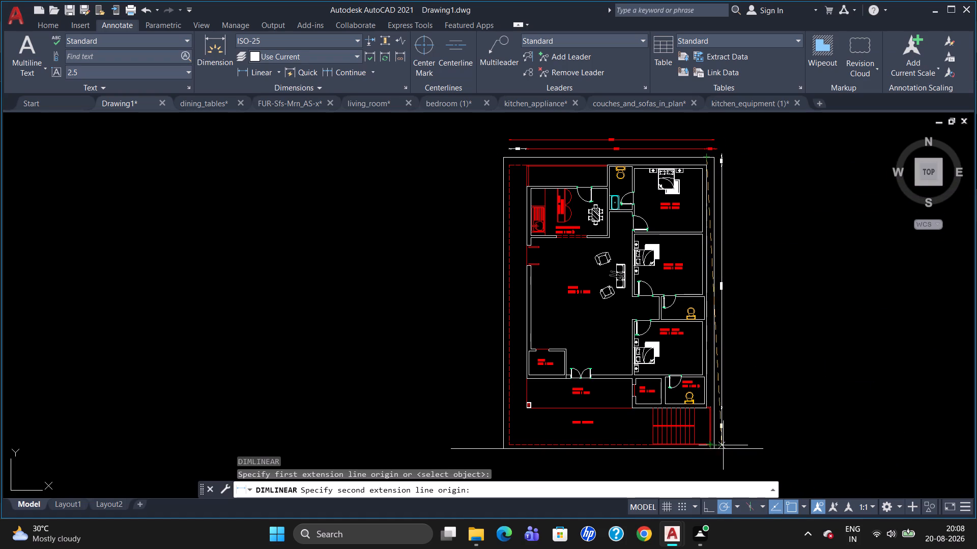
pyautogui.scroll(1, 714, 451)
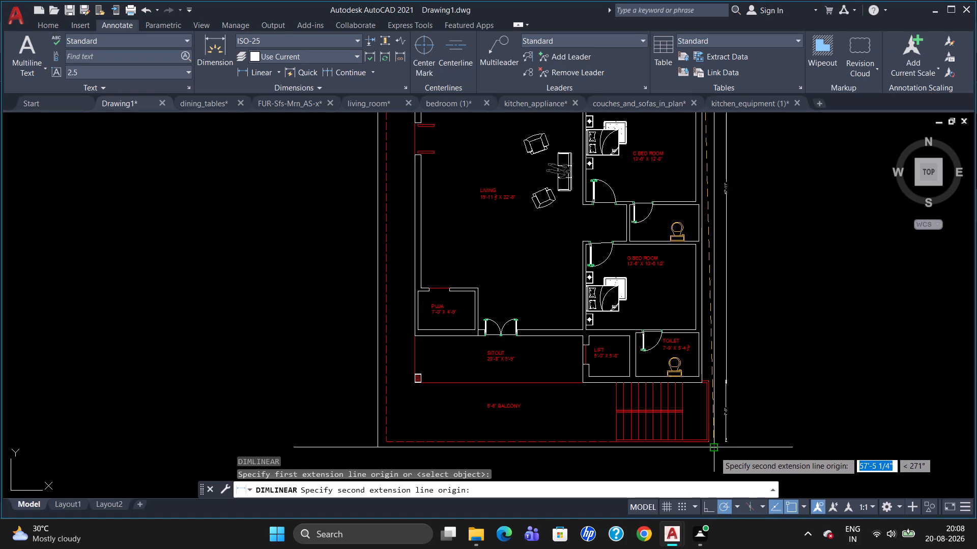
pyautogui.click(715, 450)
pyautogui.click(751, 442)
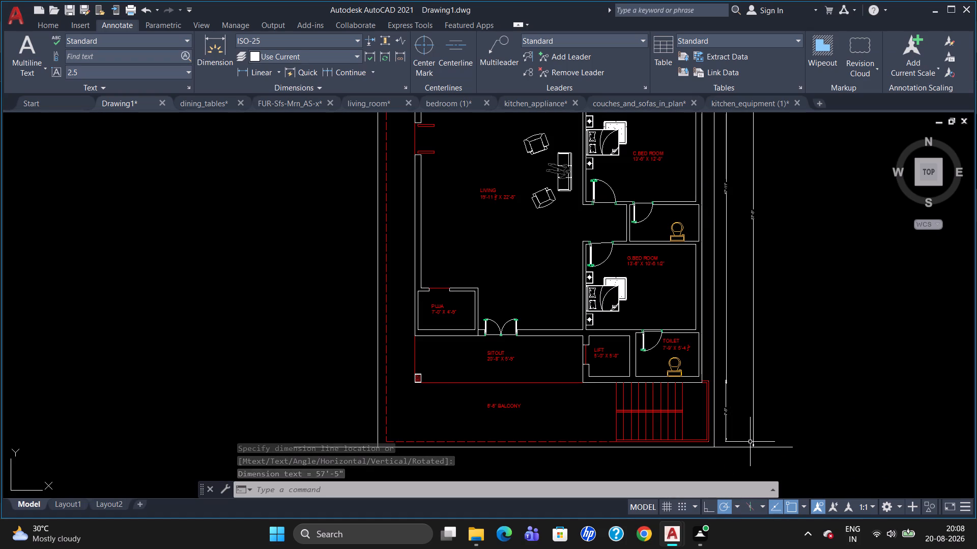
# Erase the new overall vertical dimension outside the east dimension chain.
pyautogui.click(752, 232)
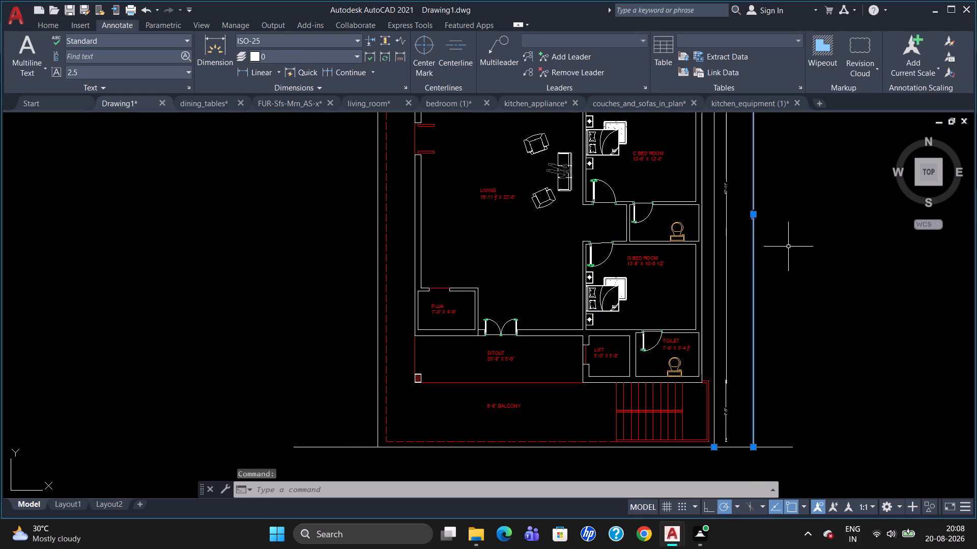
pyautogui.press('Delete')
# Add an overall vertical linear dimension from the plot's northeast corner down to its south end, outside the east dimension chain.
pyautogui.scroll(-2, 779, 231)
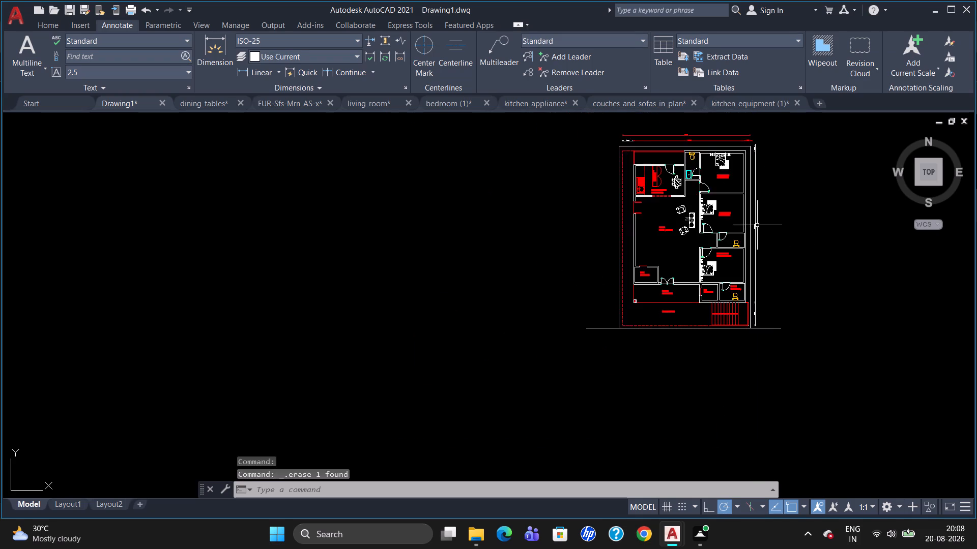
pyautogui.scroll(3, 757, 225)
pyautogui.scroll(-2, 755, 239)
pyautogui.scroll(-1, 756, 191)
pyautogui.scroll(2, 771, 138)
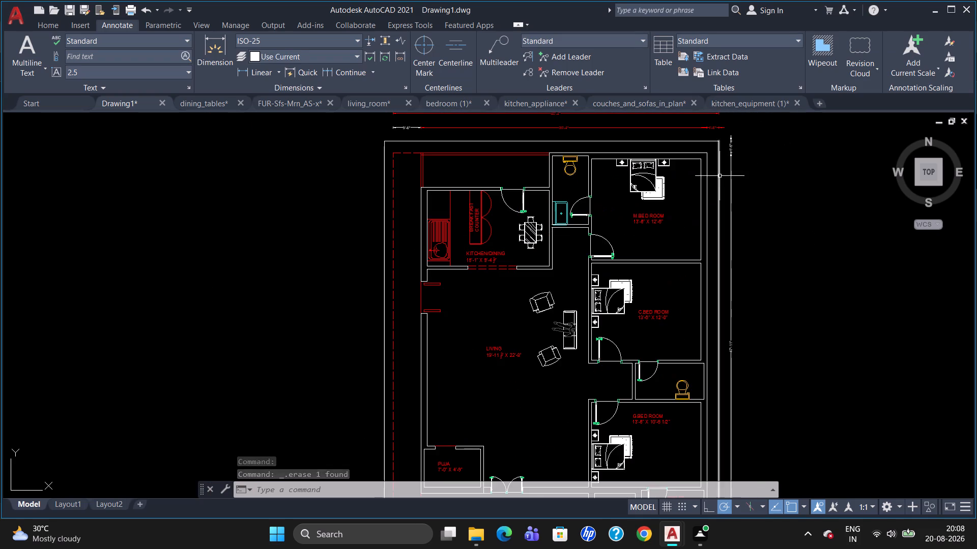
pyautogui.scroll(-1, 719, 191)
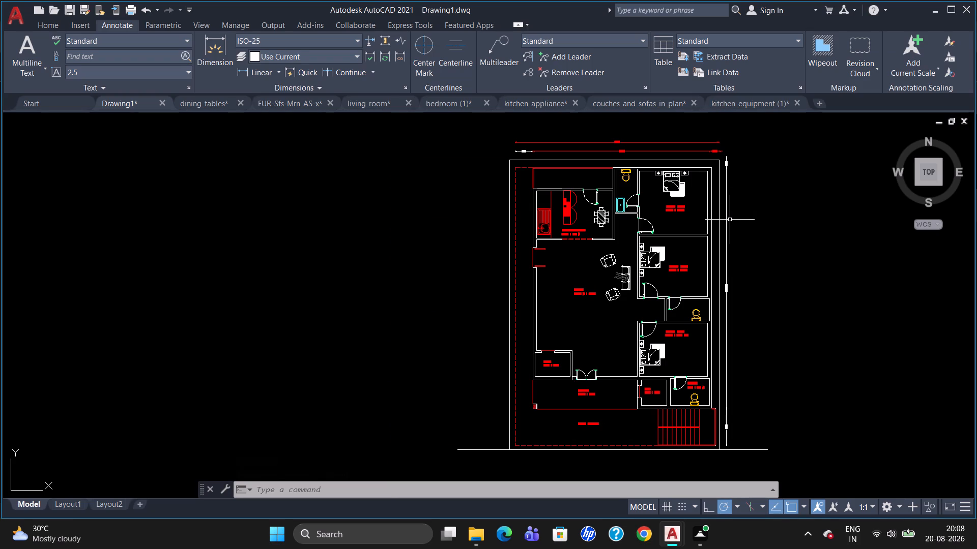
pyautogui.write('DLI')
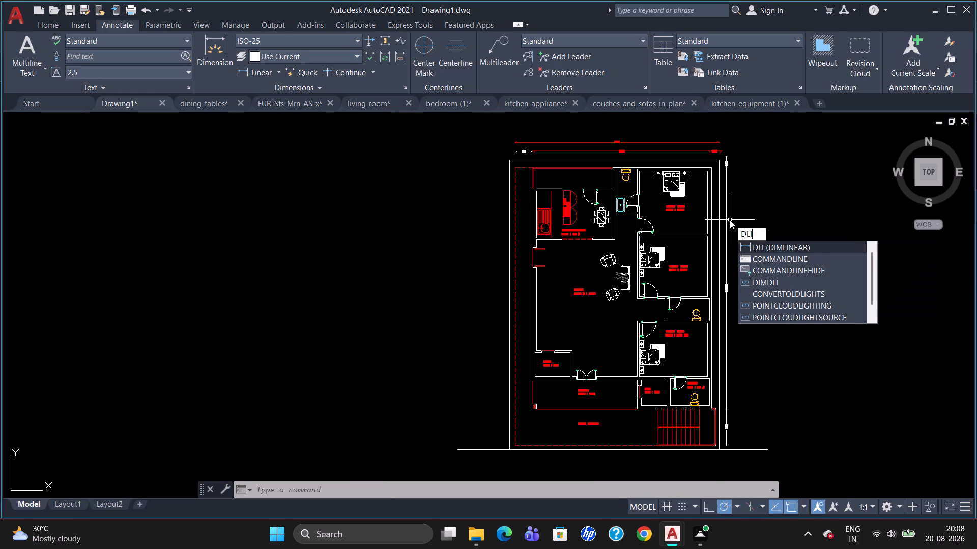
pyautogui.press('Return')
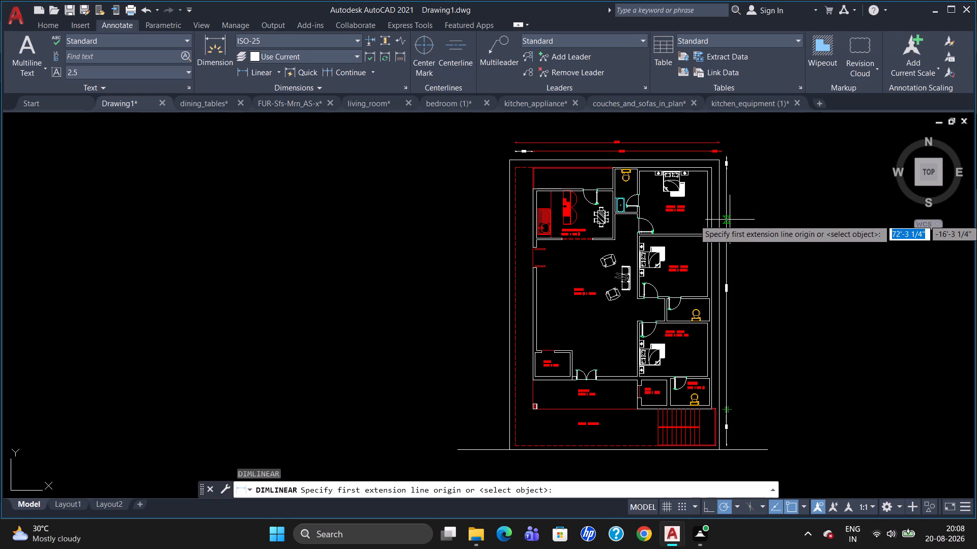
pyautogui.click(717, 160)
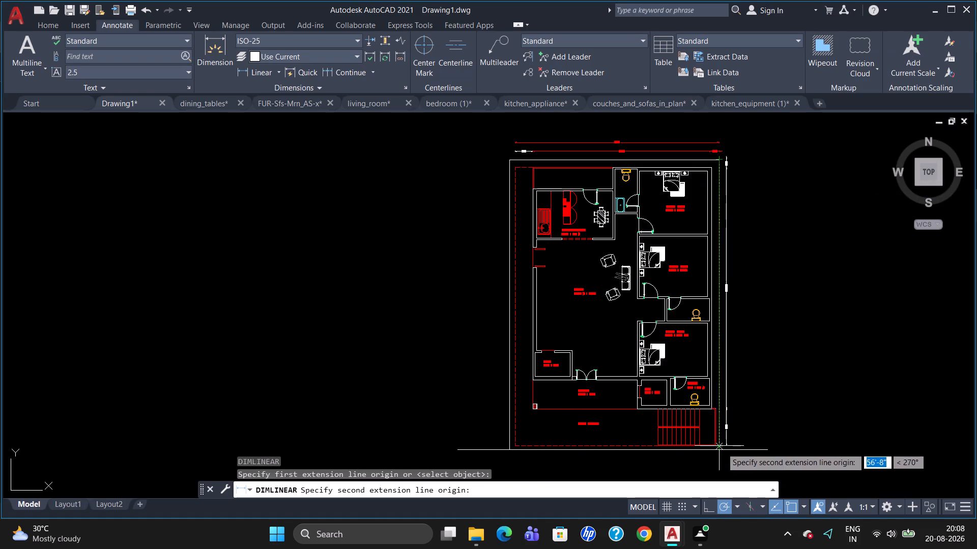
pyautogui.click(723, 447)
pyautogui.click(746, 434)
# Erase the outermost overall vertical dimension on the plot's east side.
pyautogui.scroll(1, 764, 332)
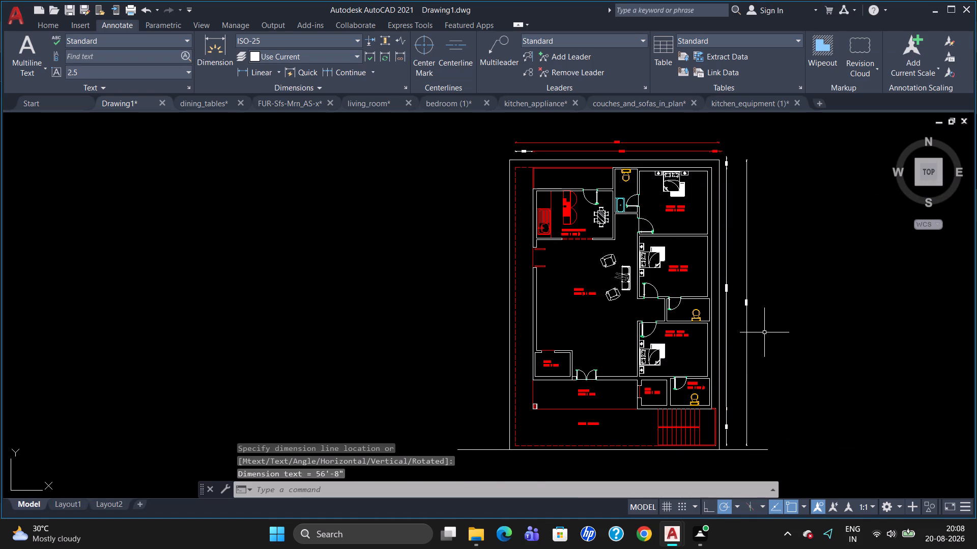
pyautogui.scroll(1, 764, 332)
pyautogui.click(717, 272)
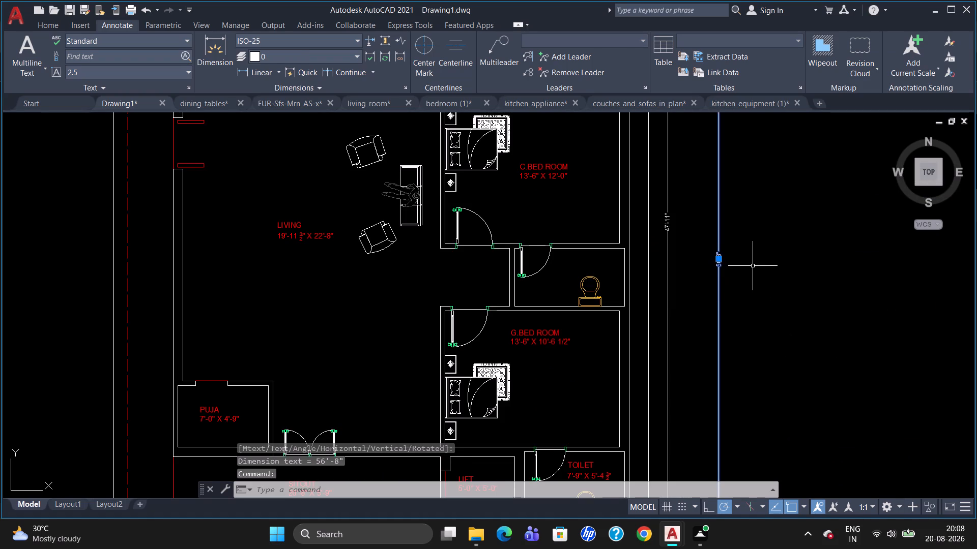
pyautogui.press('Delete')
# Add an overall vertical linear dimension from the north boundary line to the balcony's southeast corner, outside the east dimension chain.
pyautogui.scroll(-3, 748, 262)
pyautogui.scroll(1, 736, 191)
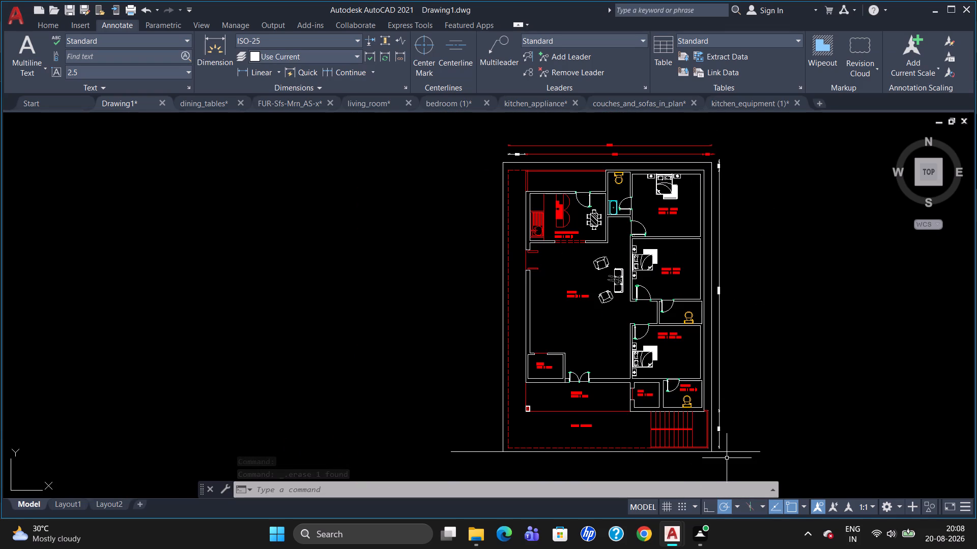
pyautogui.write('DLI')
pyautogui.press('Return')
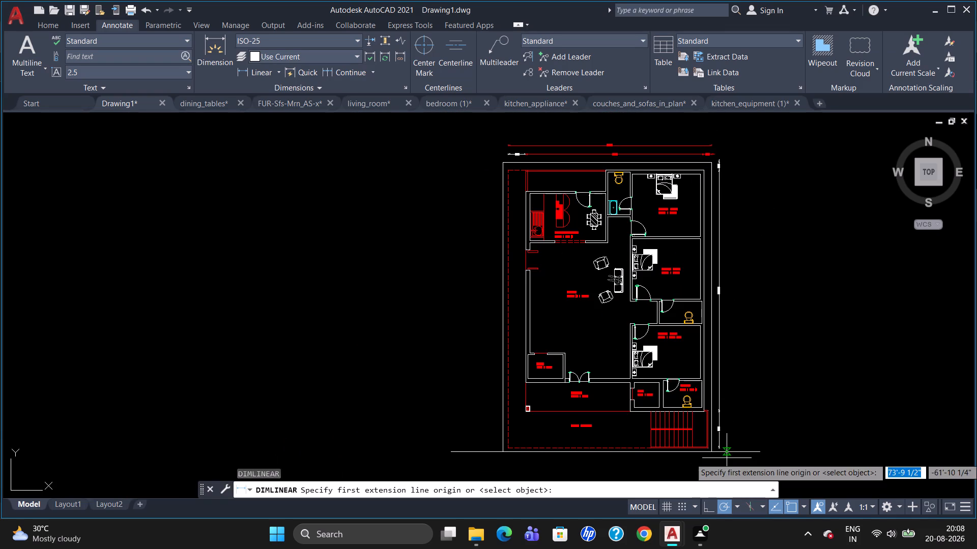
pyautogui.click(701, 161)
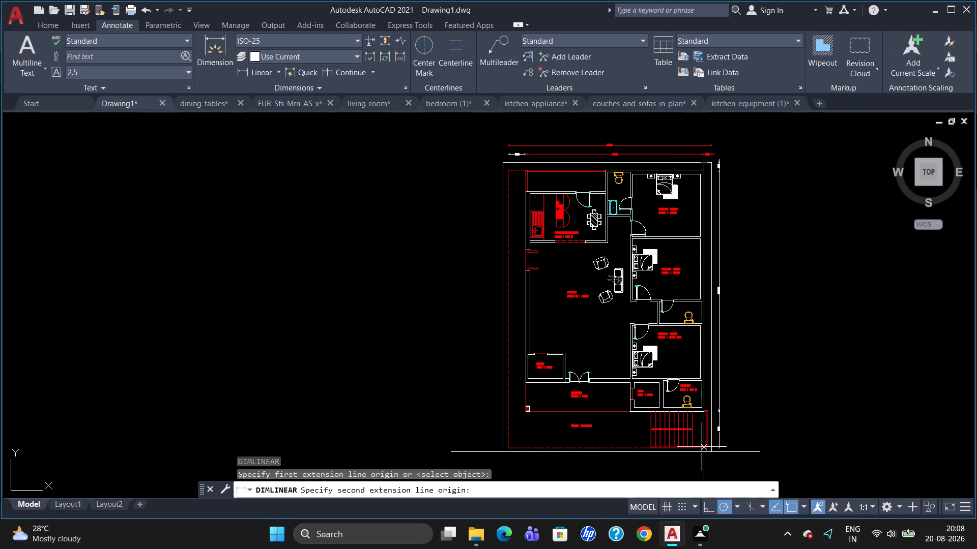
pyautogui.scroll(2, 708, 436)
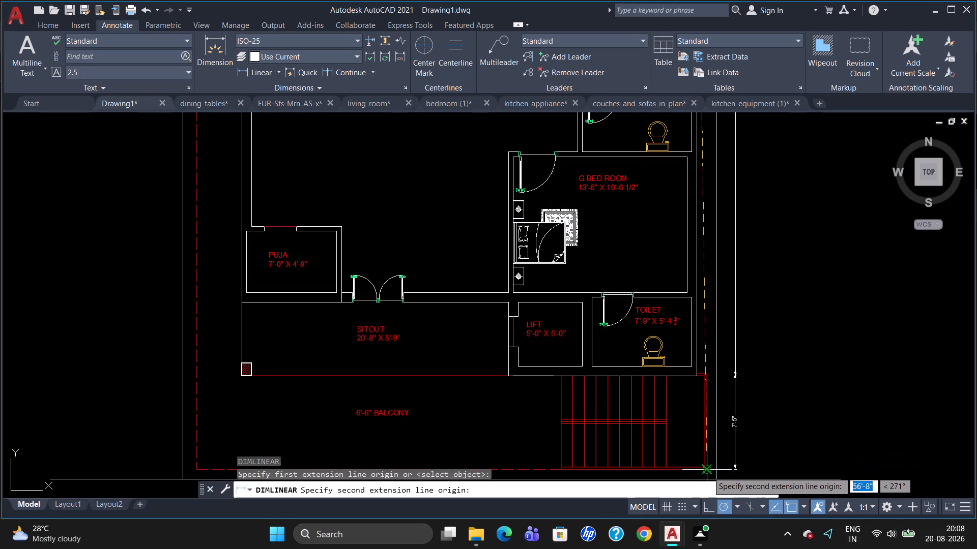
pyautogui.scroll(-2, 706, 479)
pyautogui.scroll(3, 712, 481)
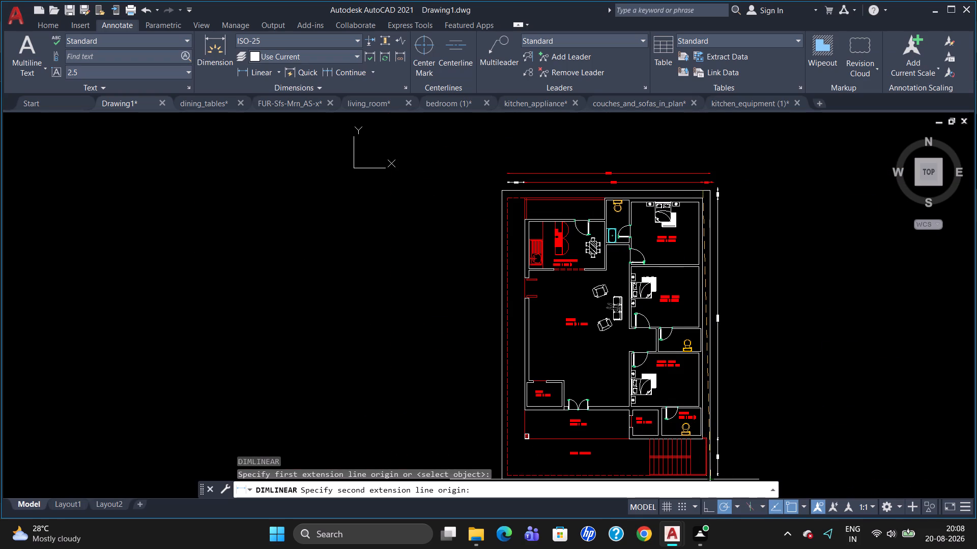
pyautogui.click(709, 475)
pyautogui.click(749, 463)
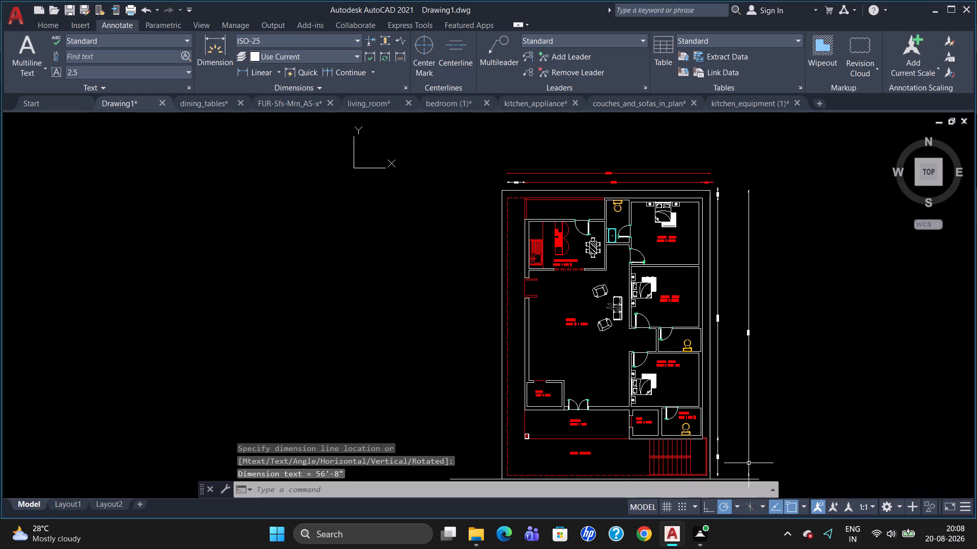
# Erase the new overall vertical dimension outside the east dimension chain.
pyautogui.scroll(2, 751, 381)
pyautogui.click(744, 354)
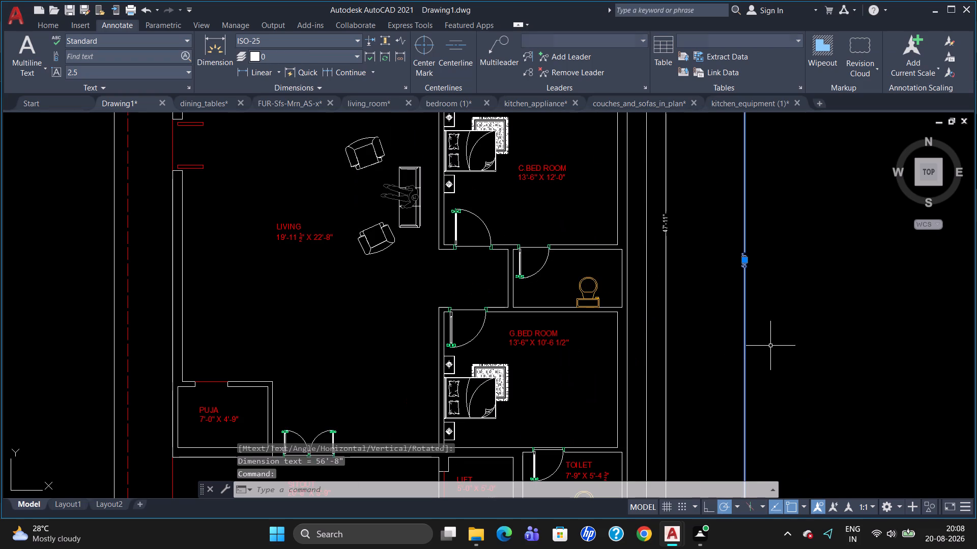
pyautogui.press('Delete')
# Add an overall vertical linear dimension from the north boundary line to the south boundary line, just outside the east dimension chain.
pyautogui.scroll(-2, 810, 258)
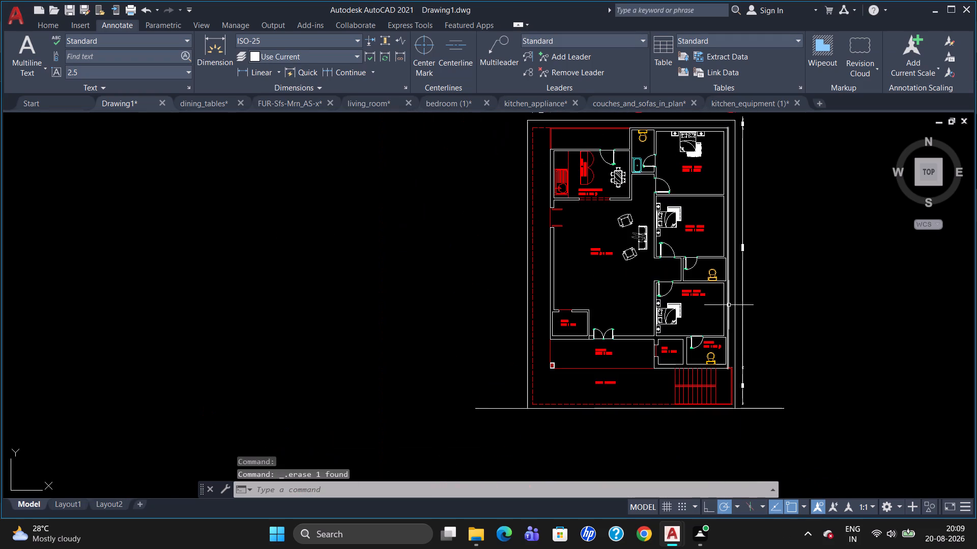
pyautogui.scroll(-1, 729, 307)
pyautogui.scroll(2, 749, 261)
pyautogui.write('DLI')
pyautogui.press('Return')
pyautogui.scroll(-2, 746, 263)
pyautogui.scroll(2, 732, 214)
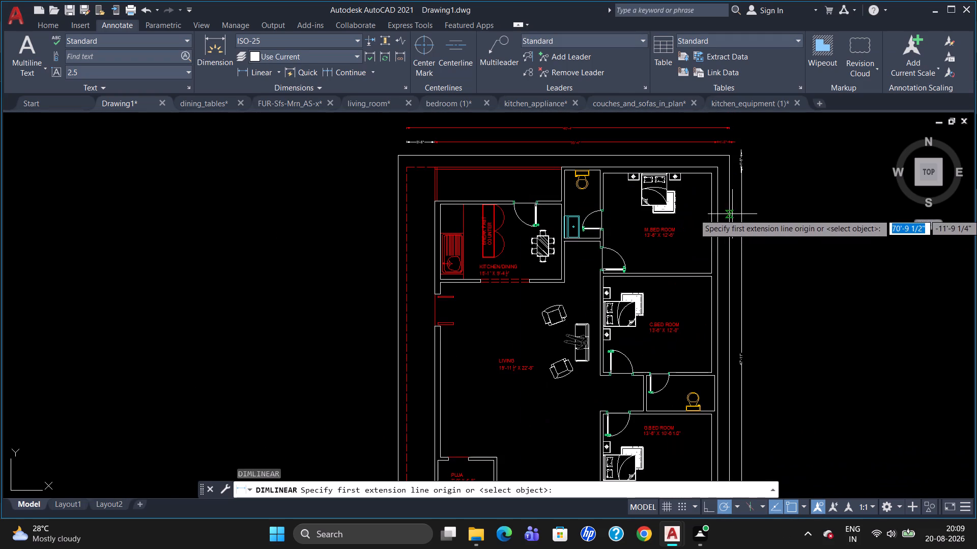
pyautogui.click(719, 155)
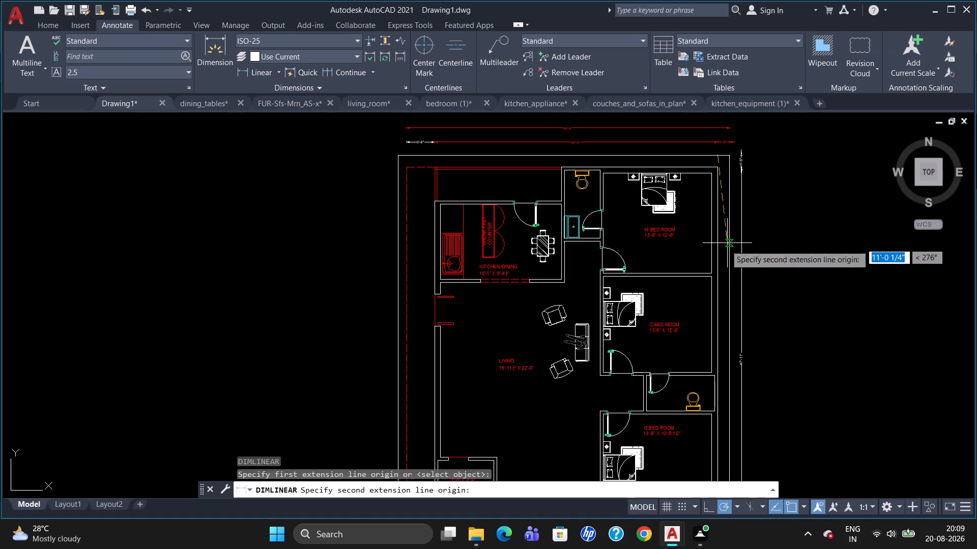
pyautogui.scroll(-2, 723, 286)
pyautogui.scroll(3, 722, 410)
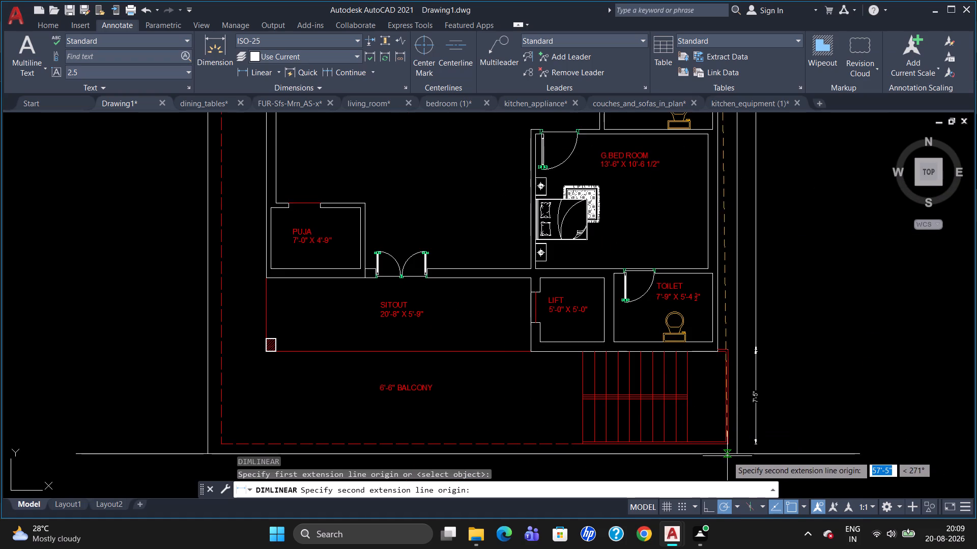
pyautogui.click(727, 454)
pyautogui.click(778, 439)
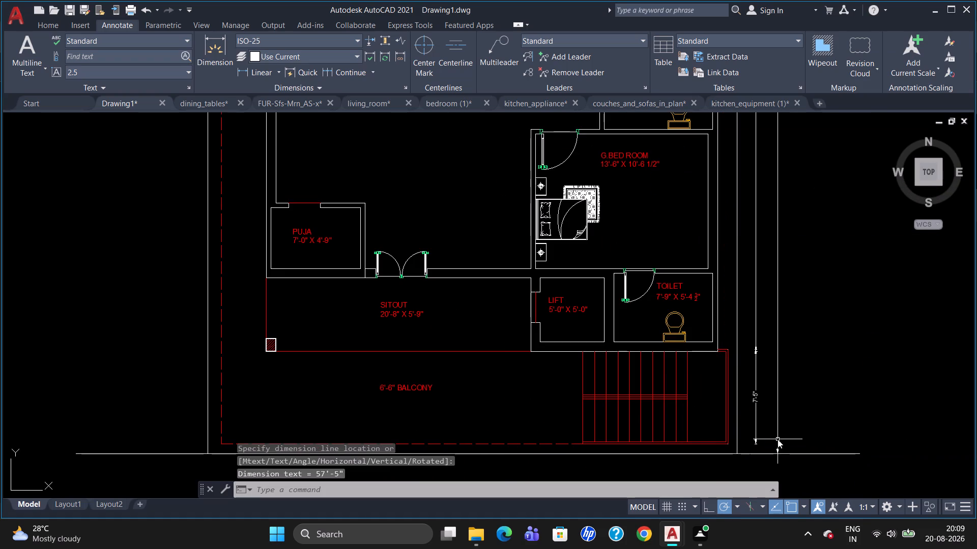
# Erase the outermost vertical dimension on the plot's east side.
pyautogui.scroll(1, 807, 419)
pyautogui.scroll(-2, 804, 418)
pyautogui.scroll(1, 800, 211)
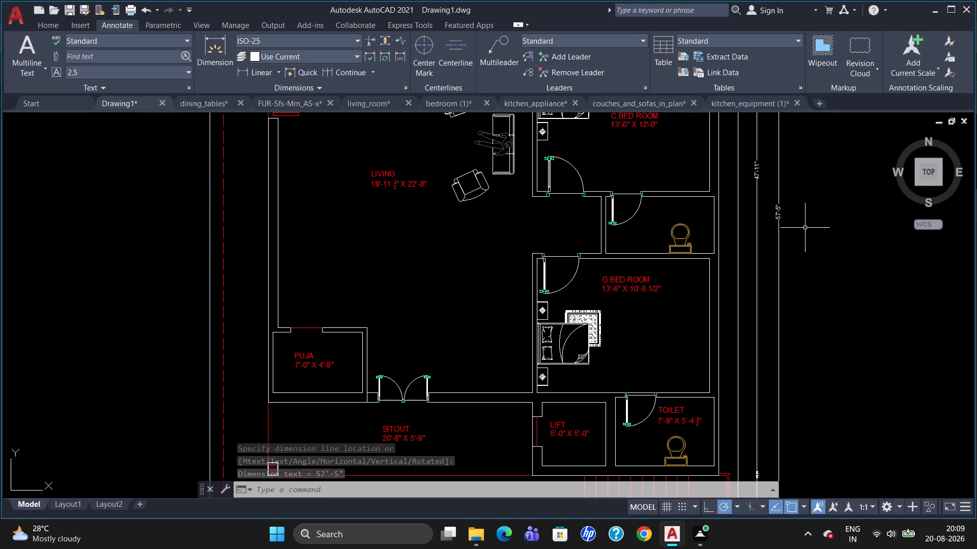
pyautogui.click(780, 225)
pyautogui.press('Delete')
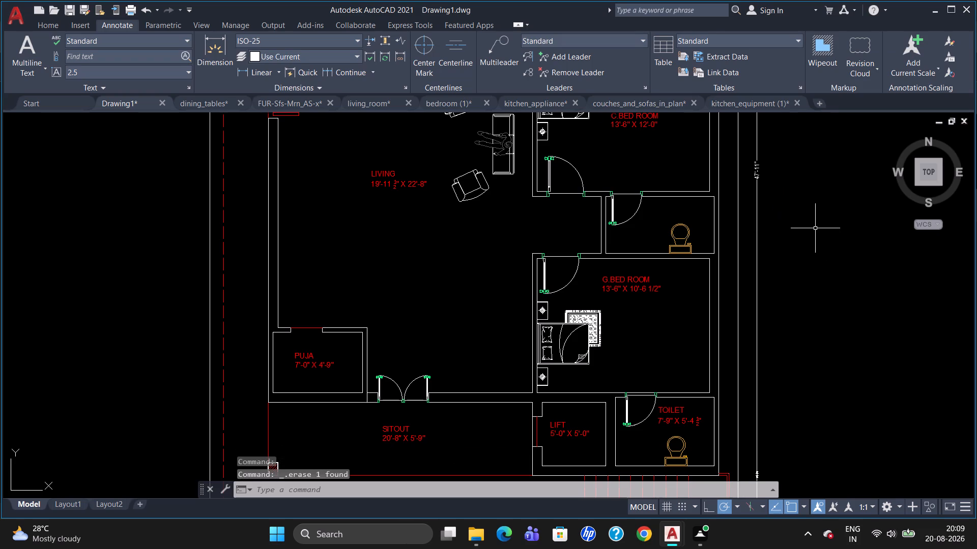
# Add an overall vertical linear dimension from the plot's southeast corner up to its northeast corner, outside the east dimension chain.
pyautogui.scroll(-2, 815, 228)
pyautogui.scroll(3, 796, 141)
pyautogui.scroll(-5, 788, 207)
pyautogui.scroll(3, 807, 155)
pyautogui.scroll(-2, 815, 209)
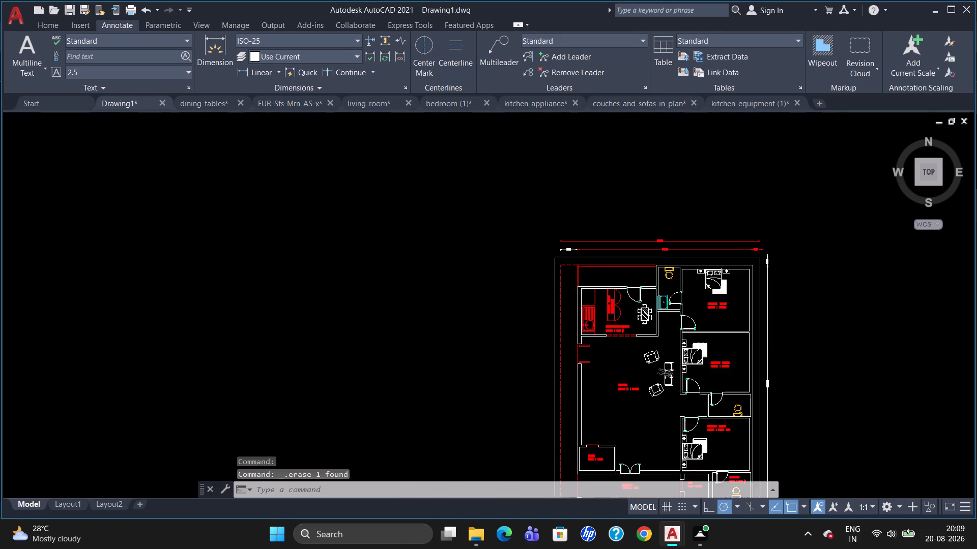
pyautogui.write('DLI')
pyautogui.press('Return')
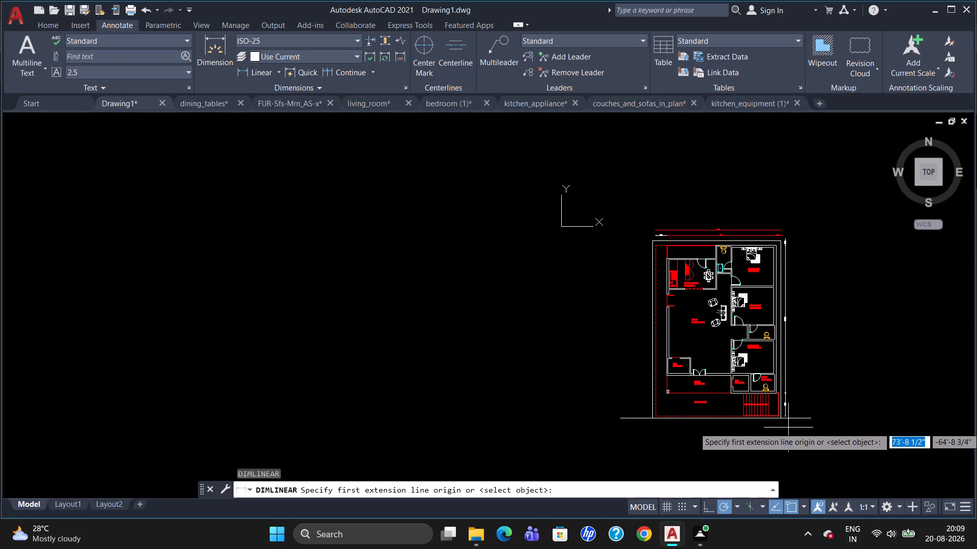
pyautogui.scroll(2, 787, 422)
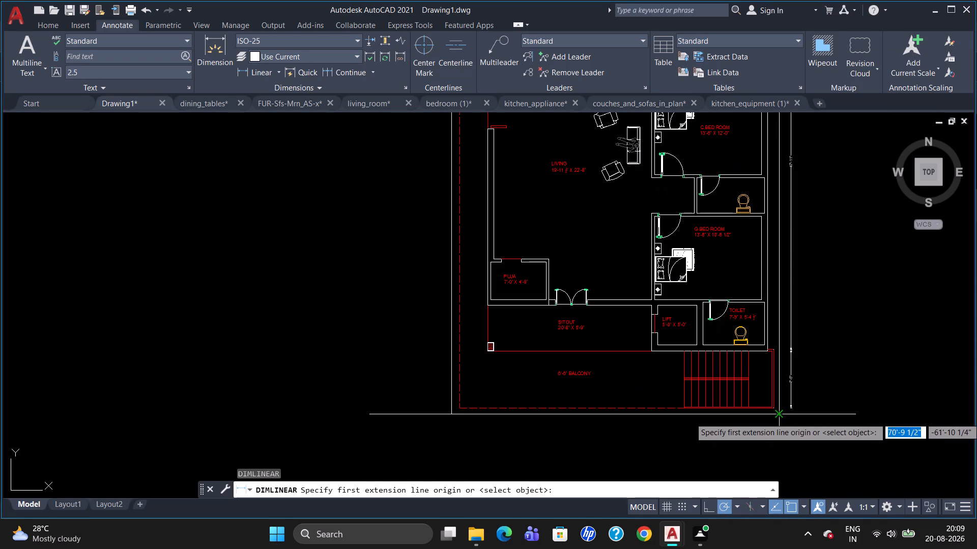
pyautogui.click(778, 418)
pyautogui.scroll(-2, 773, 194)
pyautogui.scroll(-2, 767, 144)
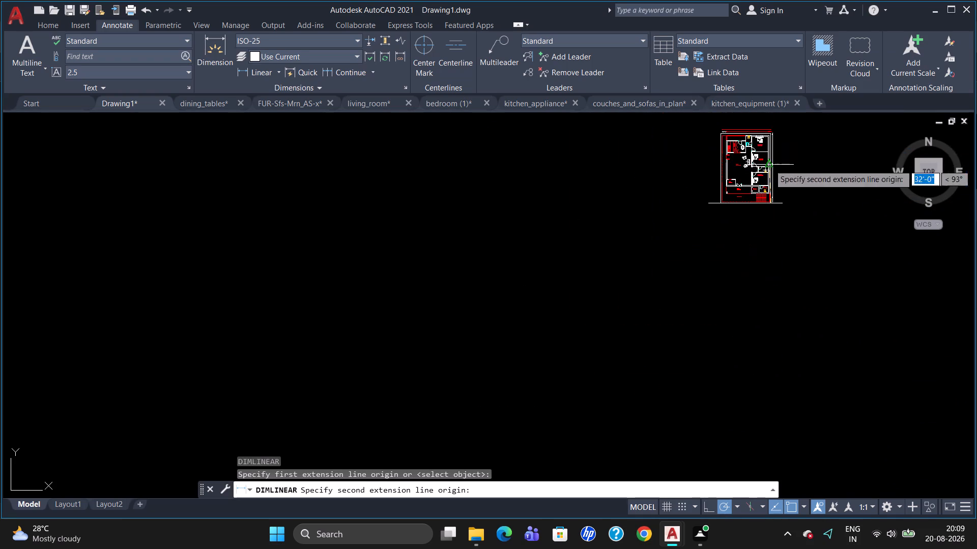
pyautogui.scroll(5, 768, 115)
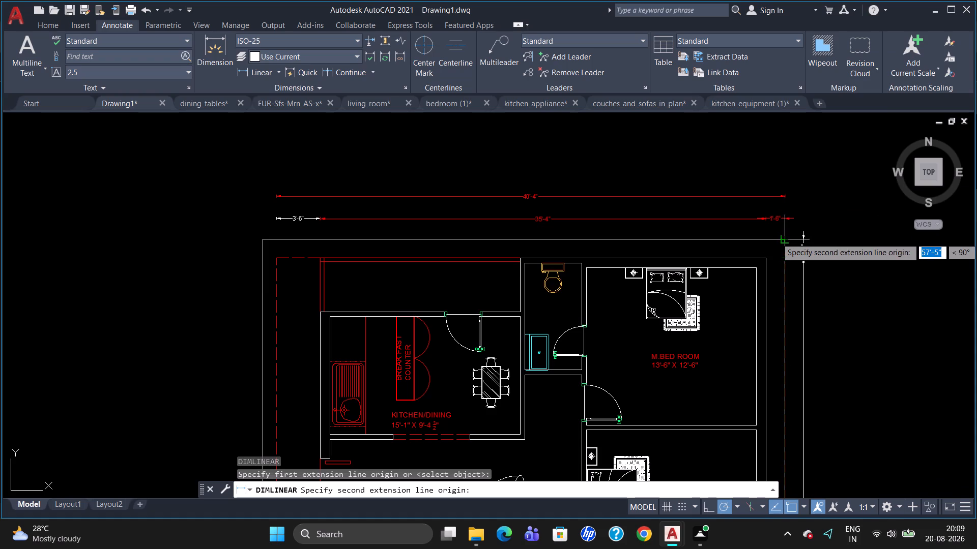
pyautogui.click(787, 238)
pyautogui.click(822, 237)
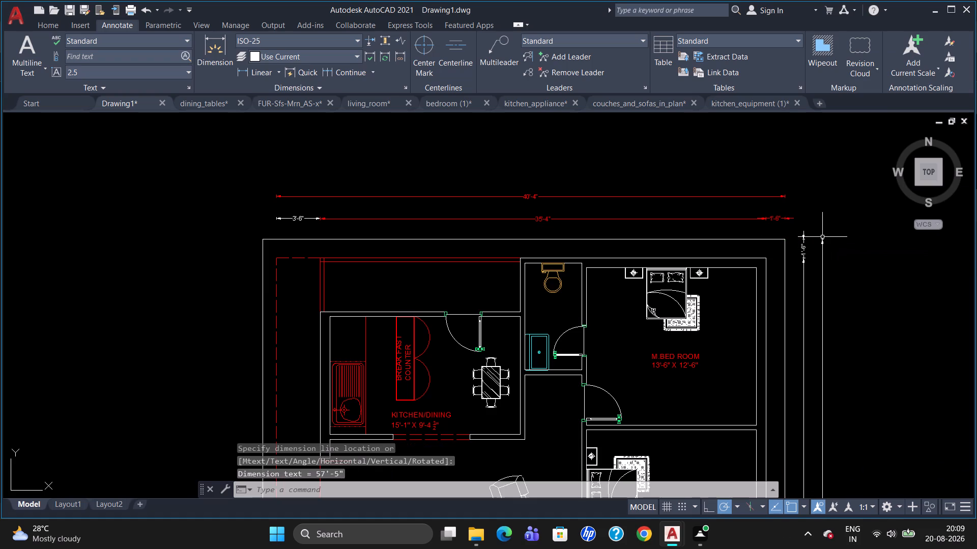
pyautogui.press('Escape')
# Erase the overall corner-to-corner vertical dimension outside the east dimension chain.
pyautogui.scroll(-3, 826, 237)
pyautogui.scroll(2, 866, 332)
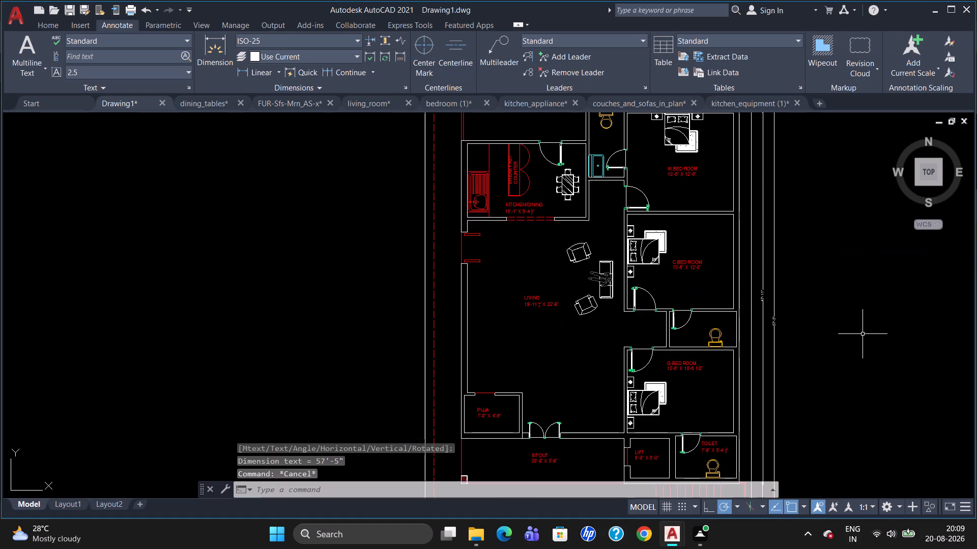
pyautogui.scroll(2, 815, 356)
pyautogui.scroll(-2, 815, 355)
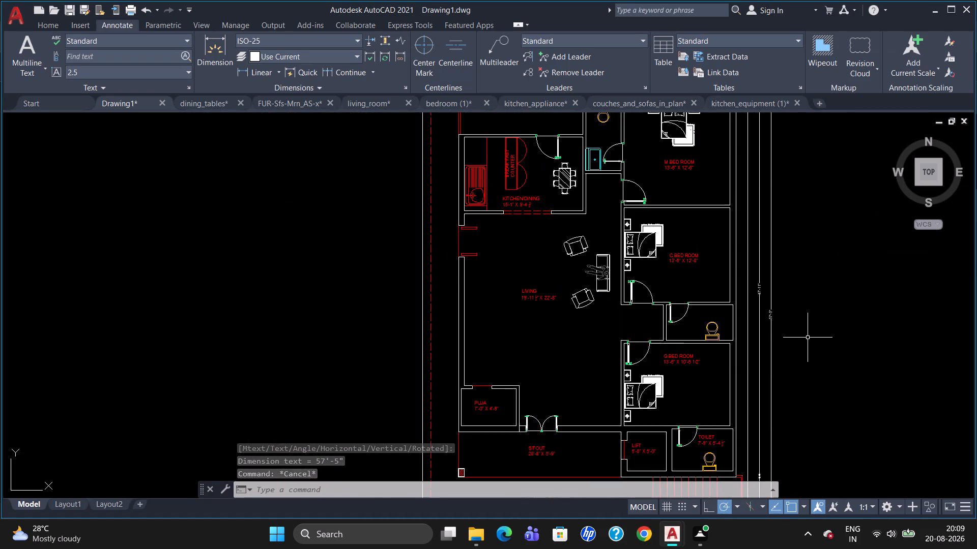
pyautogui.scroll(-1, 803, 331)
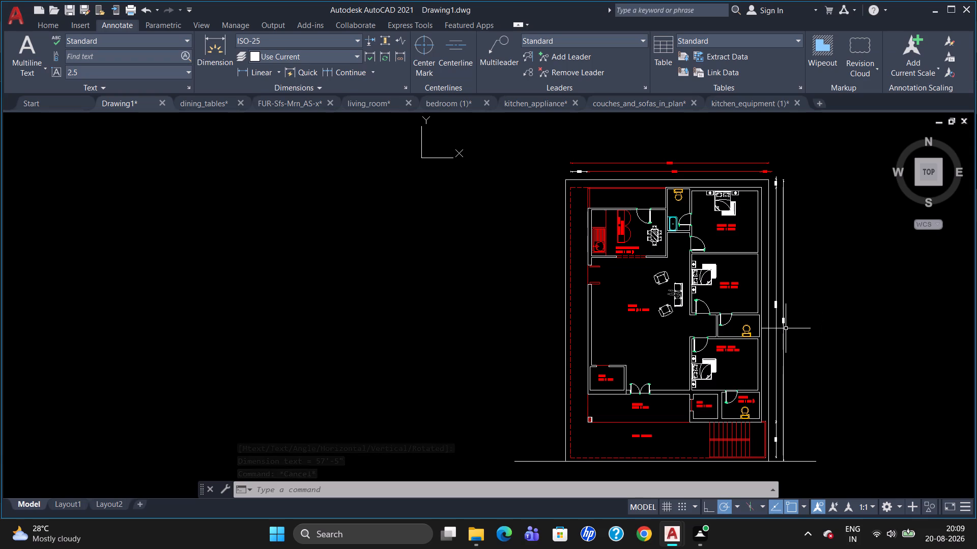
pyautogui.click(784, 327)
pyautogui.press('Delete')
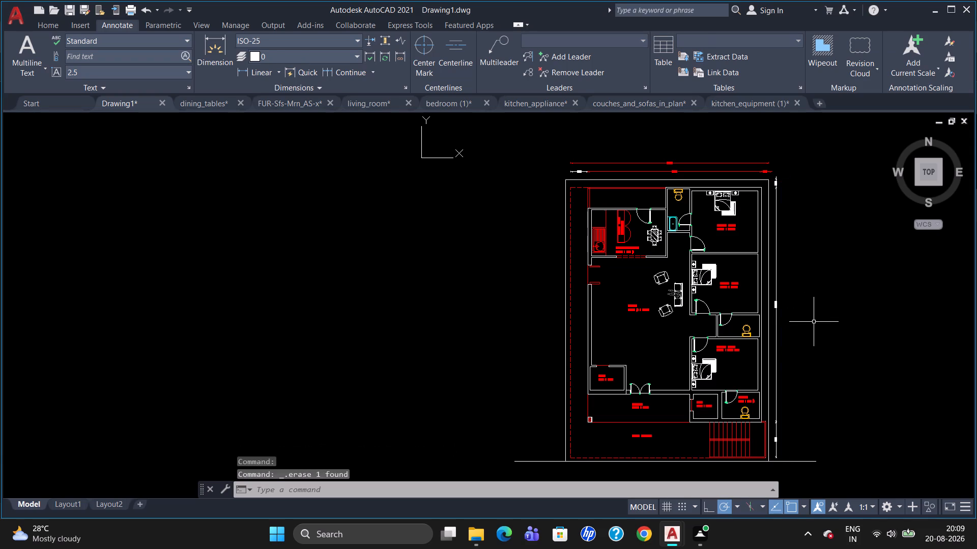
# Add an overall vertical linear dimension between the north and south boundary lines, placed outside the east dimension chain.
pyautogui.press('d')
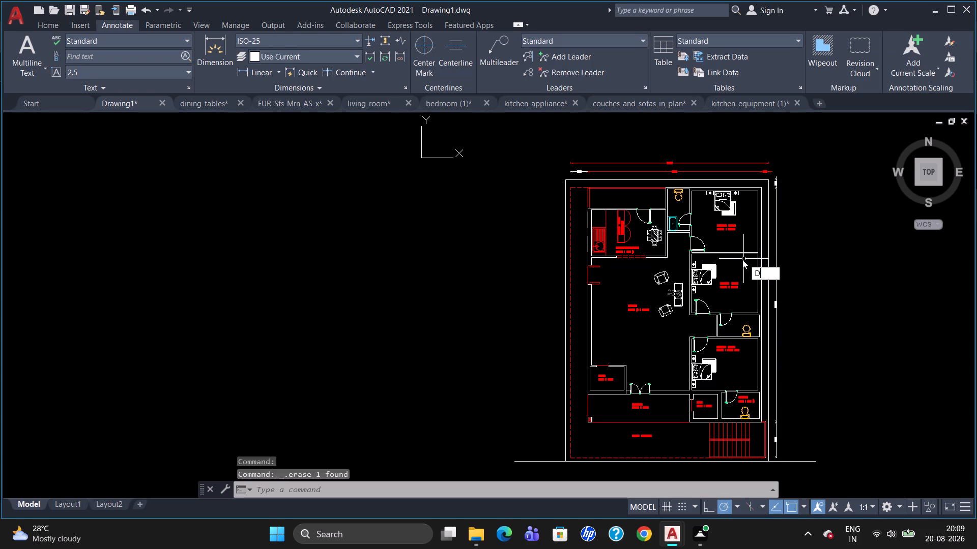
pyautogui.press('l')
pyautogui.press('i')
pyautogui.press('Return')
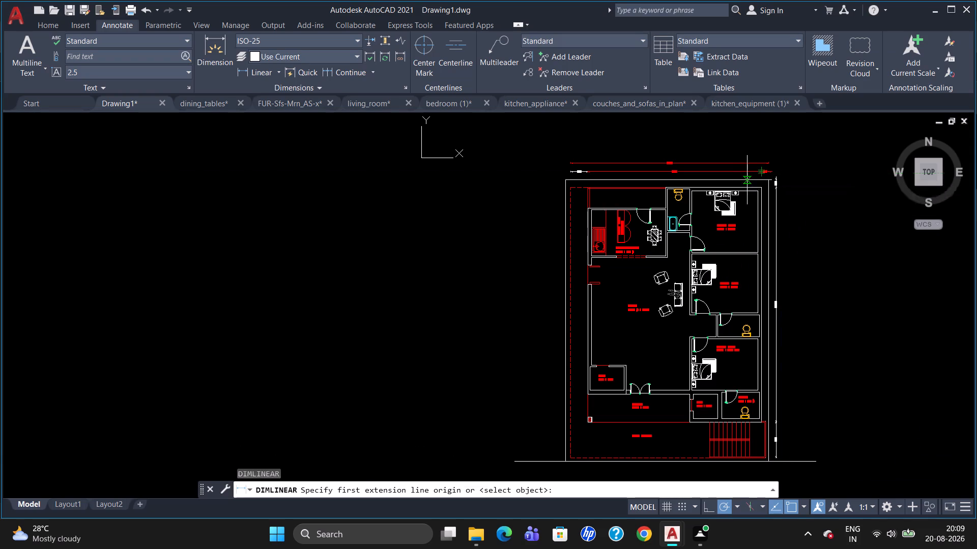
pyautogui.click(747, 179)
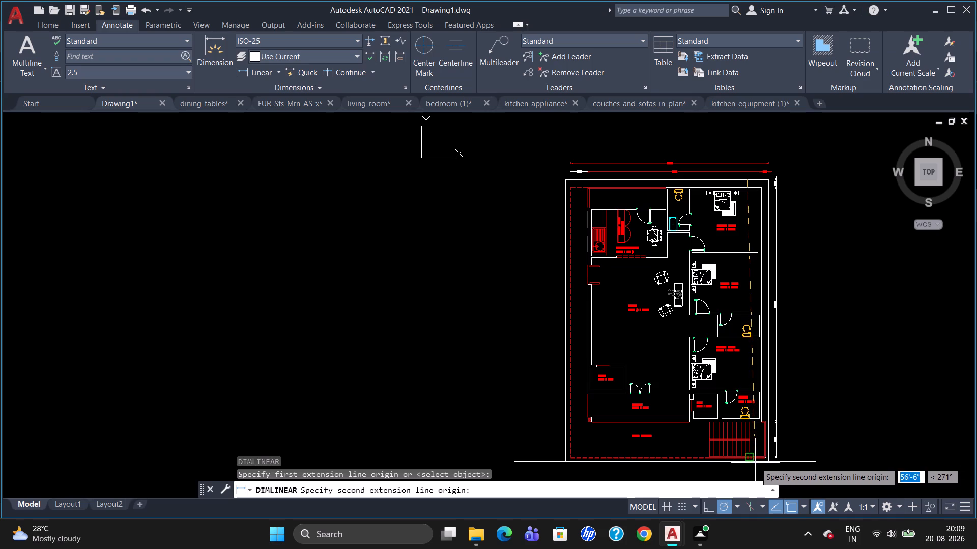
pyautogui.scroll(1, 755, 464)
pyautogui.click(752, 461)
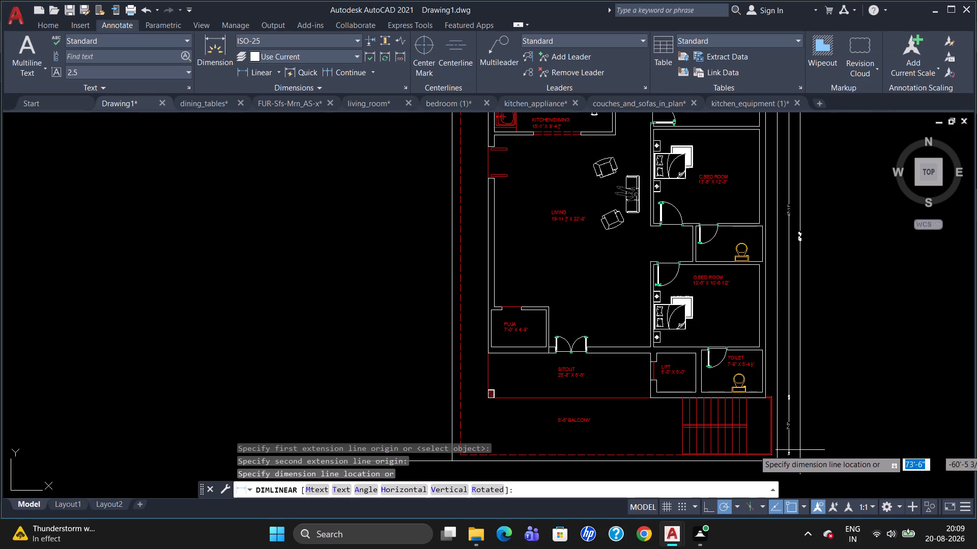
pyautogui.click(804, 449)
# Override the text of the overall vertical dimension on the plot's east side with 57'-11".
pyautogui.scroll(1, 817, 267)
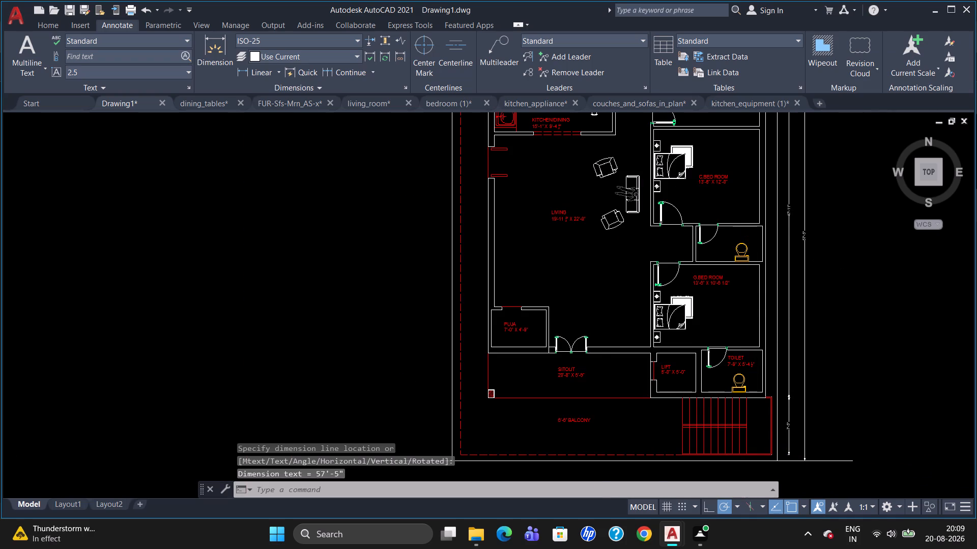
pyautogui.doubleClick(798, 217)
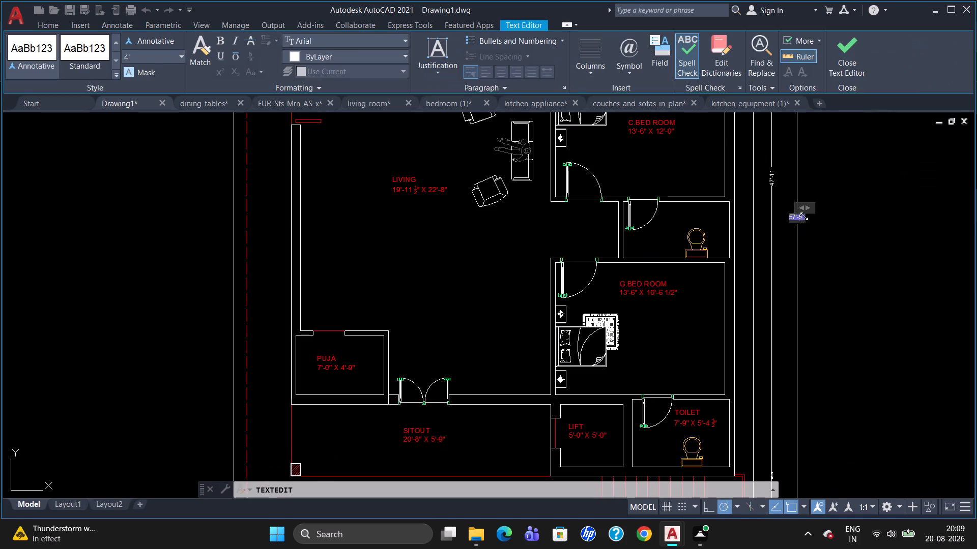
pyautogui.press('Right')
pyautogui.press('Right')
pyautogui.press('BackSpace')
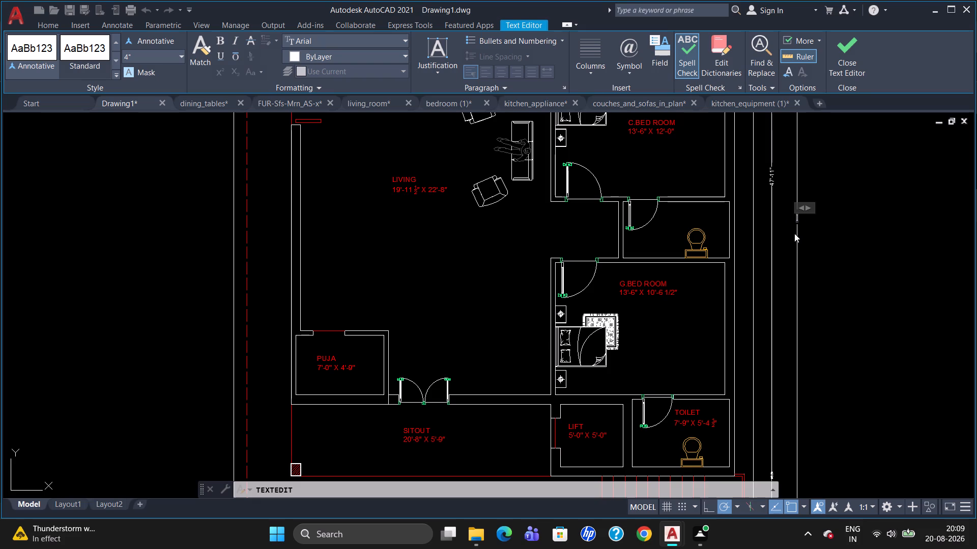
pyautogui.press('5')
pyautogui.press('7')
pyautogui.press("'")
pyautogui.press('-')
pyautogui.press('1')
pyautogui.press('1')
pyautogui.hotkey('shift', '"')
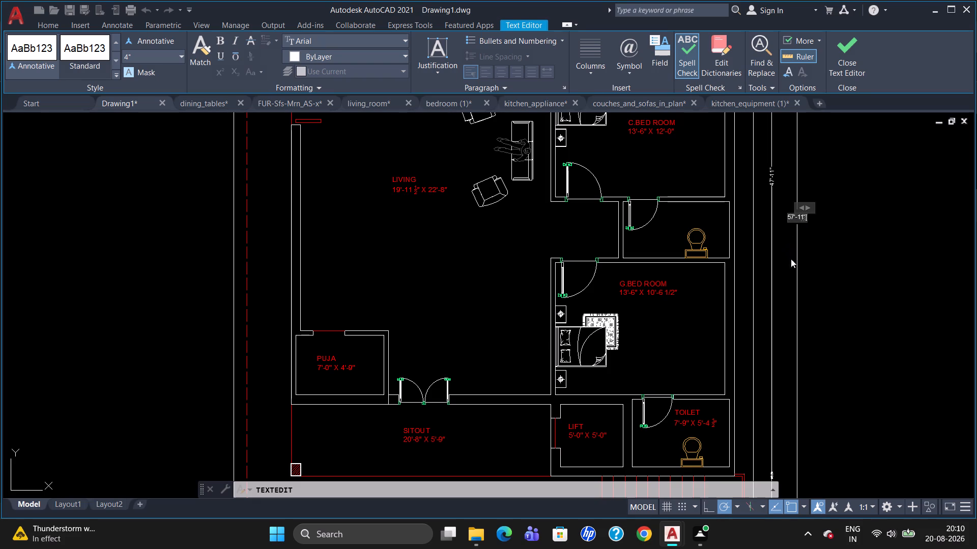
pyautogui.click(831, 294)
pyautogui.scroll(-1, 823, 293)
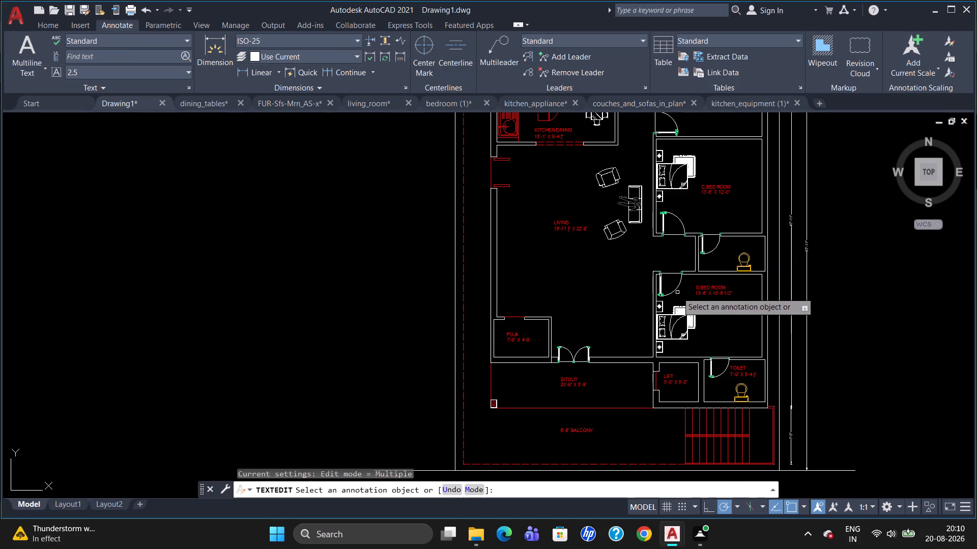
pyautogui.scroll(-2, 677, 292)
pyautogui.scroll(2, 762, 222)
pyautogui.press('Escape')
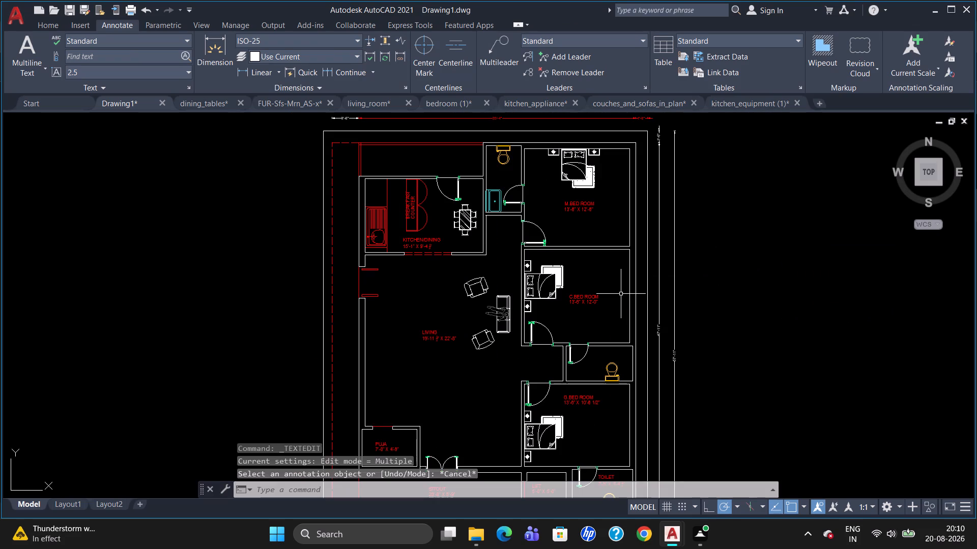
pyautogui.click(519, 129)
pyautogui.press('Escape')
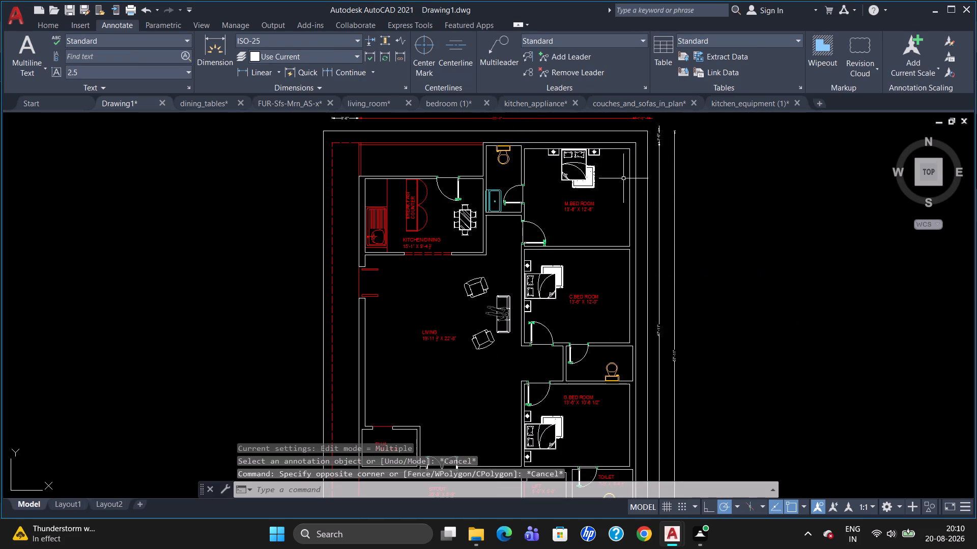
# Turn on lineweight display for the drawing in the lineweight settings.
pyautogui.write('LW')
pyautogui.press('Return')
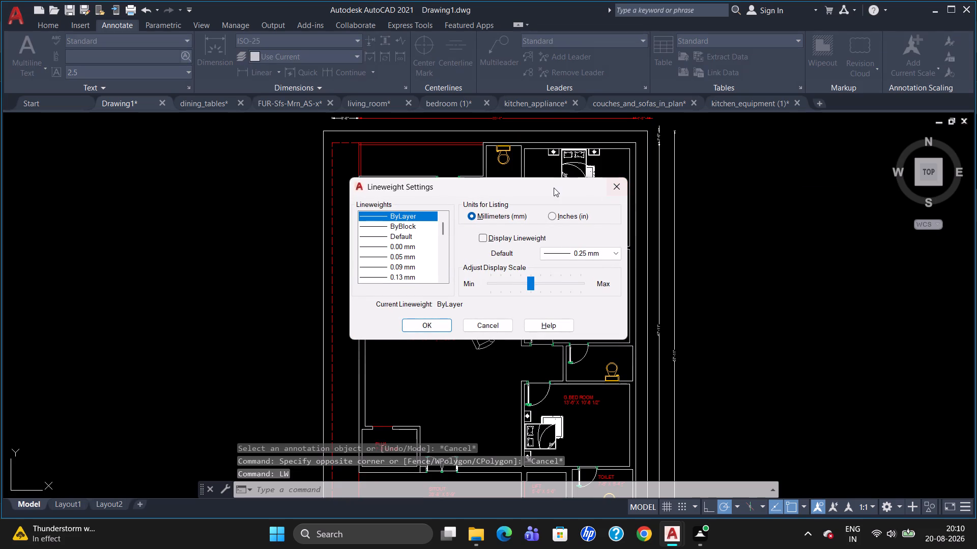
pyautogui.click(482, 239)
pyautogui.click(427, 324)
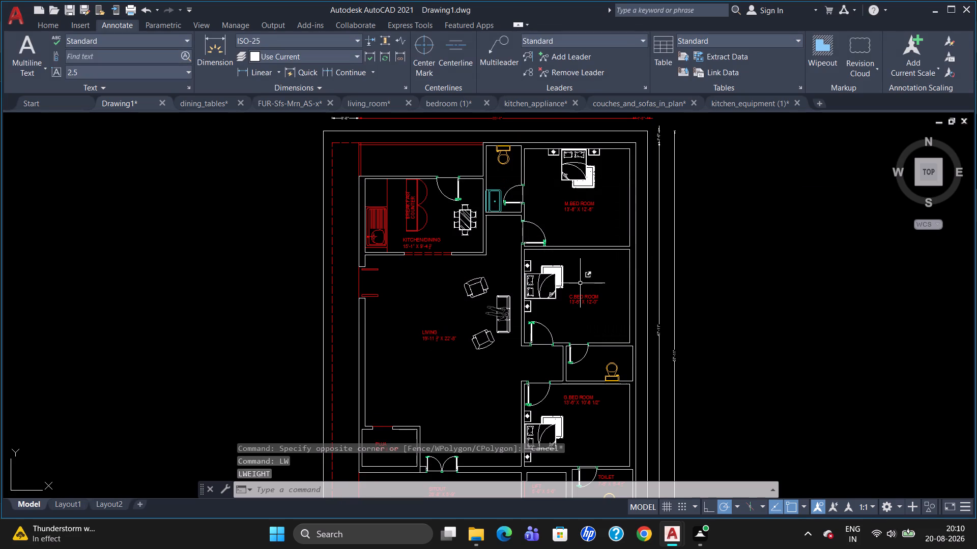
pyautogui.press('Escape')
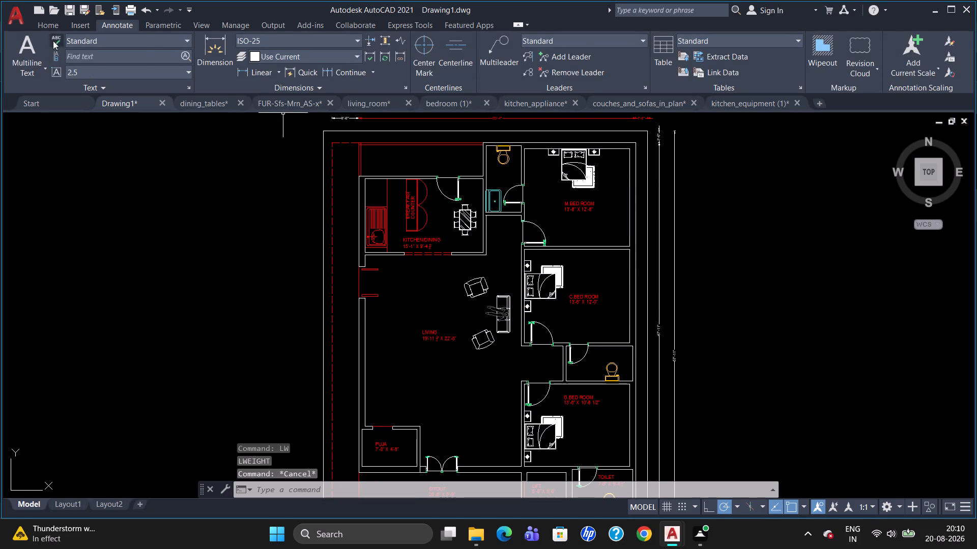
# Set the current lineweight for new objects to 0.30 mm.
pyautogui.click(46, 28)
pyautogui.click(740, 72)
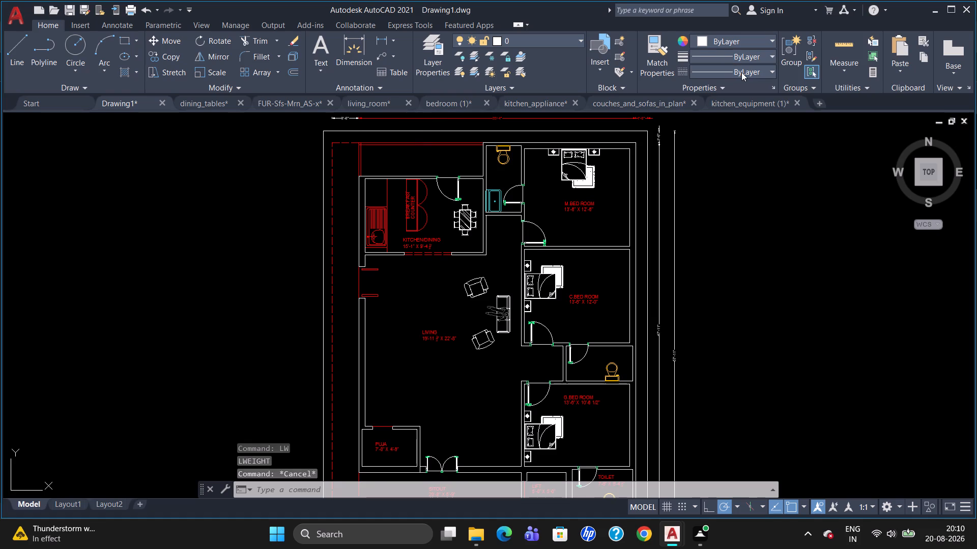
pyautogui.click(744, 55)
pyautogui.click(744, 55)
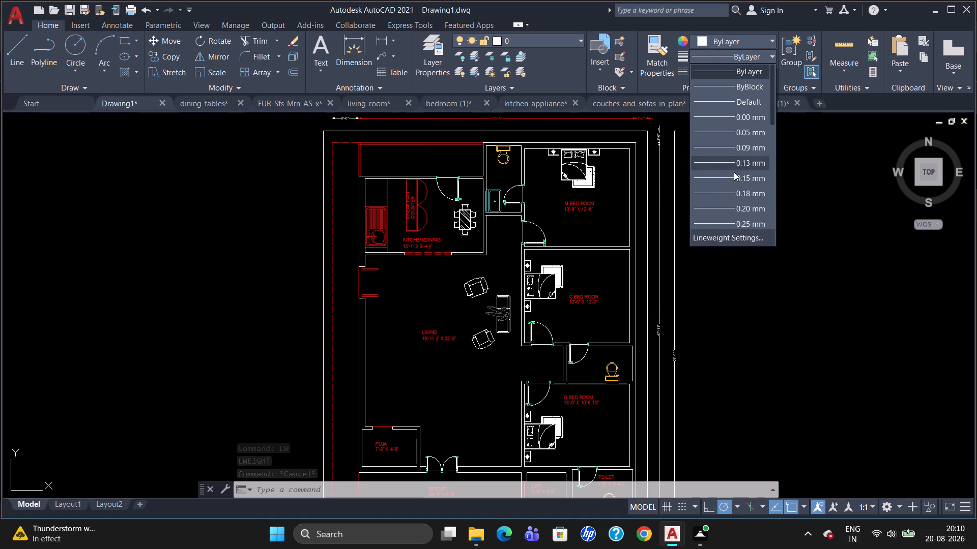
pyautogui.scroll(-1, 744, 214)
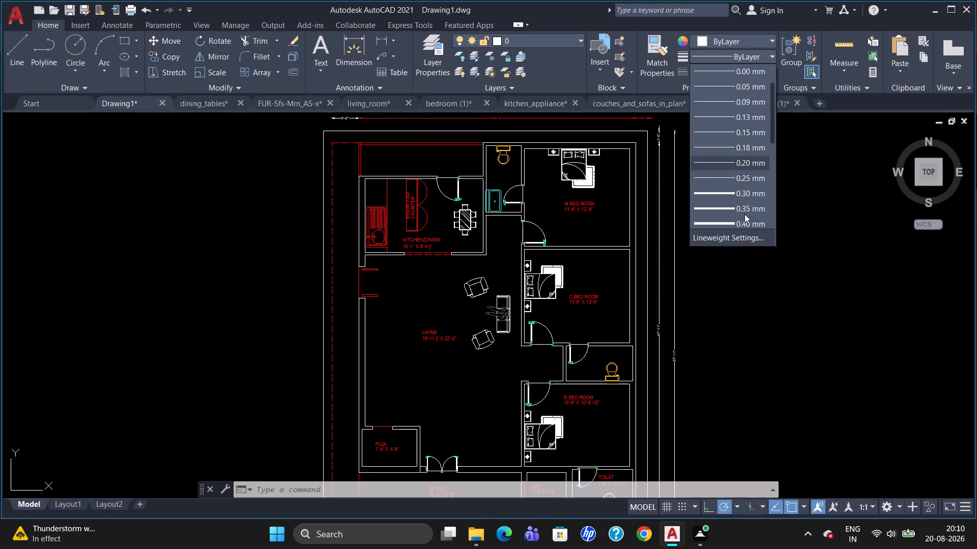
pyautogui.click(748, 193)
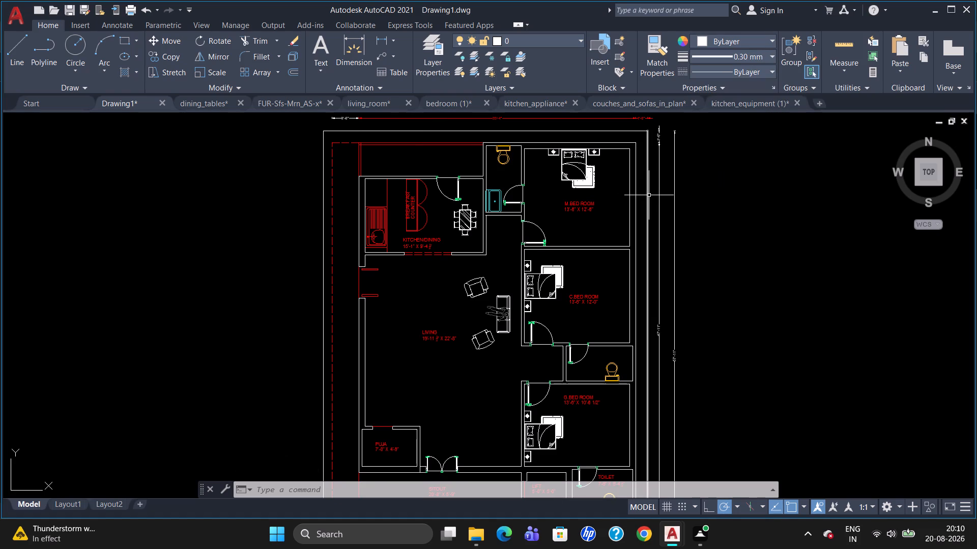
# Set the lineweight of the plot's east boundary line to 0.30 mm.
pyautogui.click(648, 194)
pyautogui.click(750, 56)
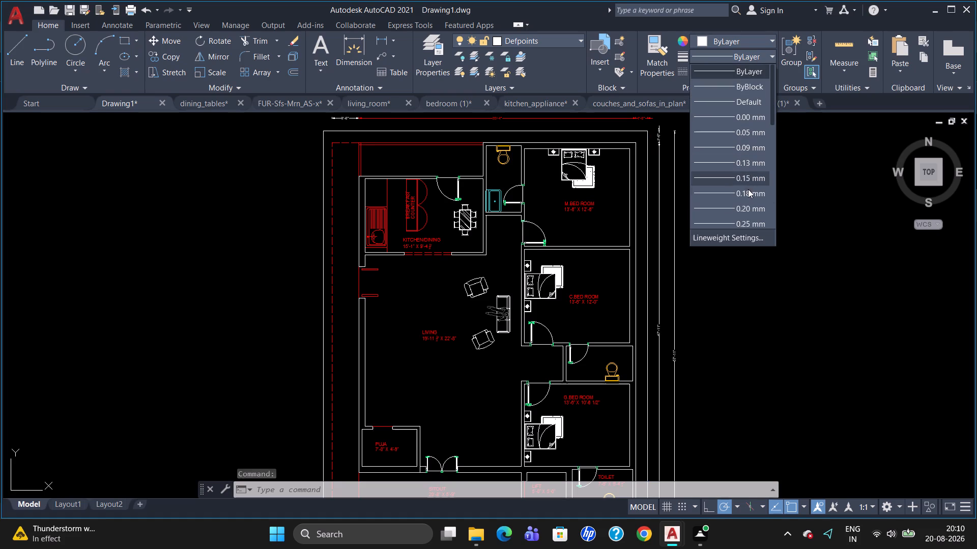
pyautogui.scroll(-1, 752, 211)
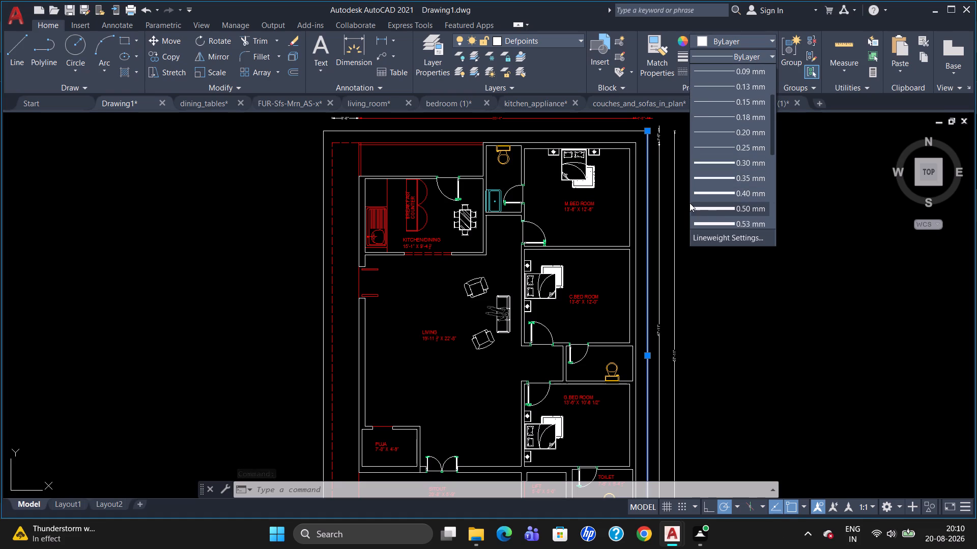
pyautogui.click(739, 162)
pyautogui.press('Escape')
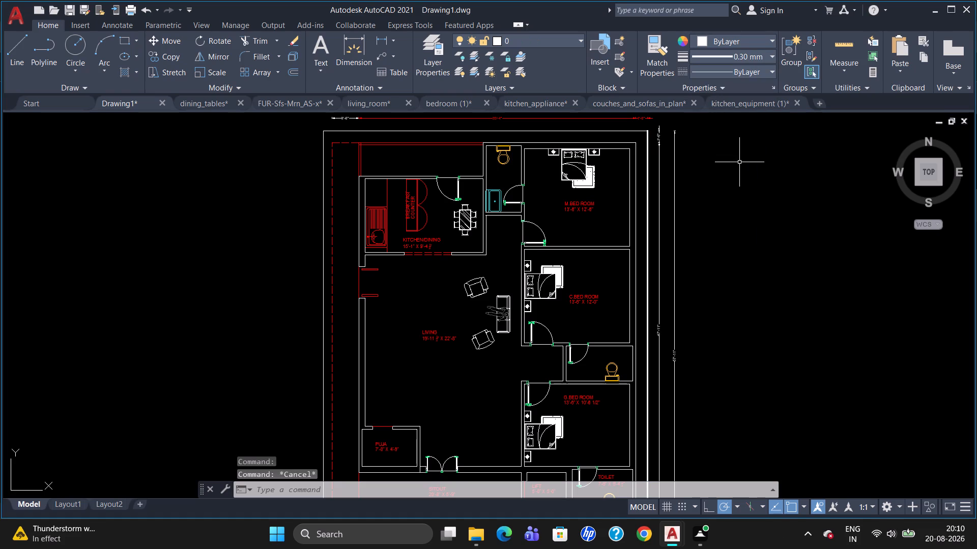
# Select the plot's north and west boundary lines plus the inner and outer north and east wall lines around M.Bed Room.
pyautogui.click(626, 131)
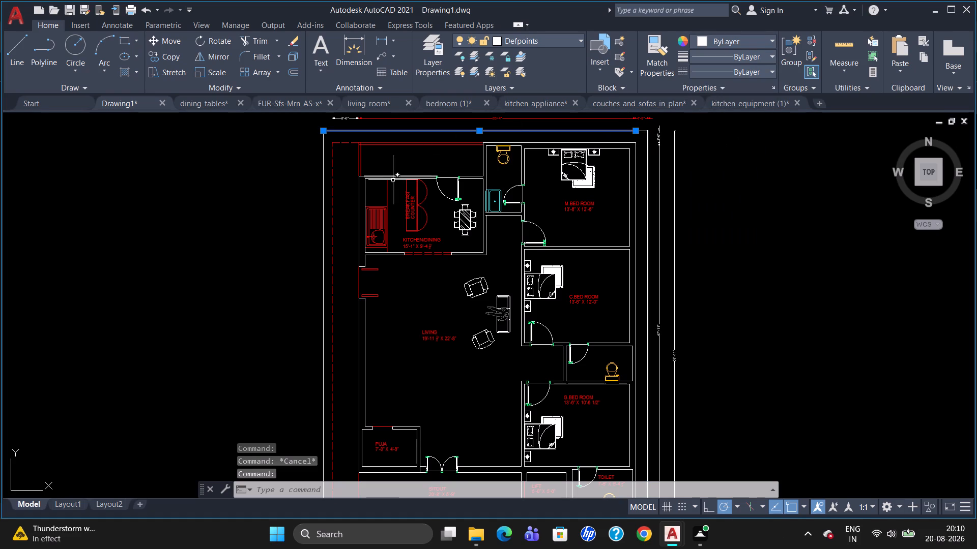
pyautogui.click(323, 186)
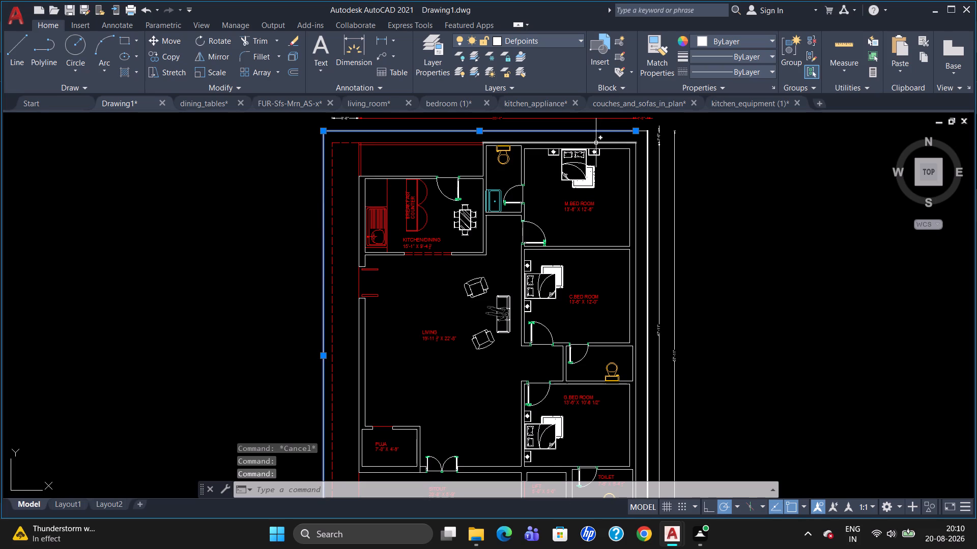
pyautogui.scroll(1, 596, 141)
pyautogui.click(594, 145)
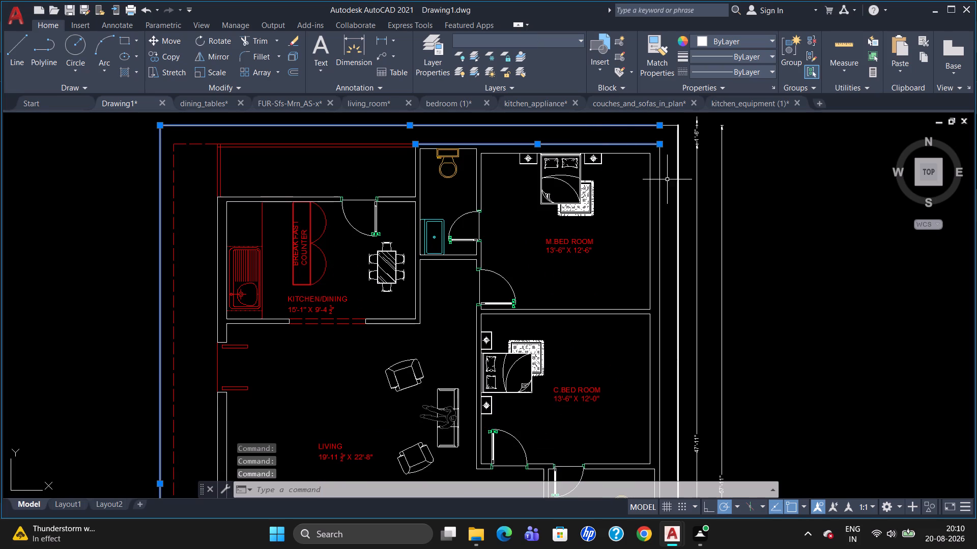
pyautogui.click(657, 187)
pyautogui.click(651, 200)
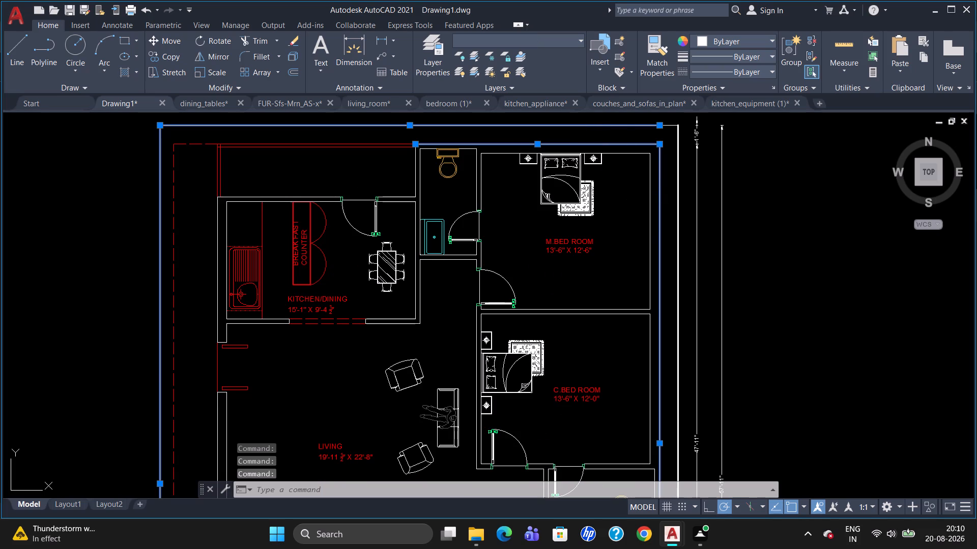
pyautogui.click(616, 154)
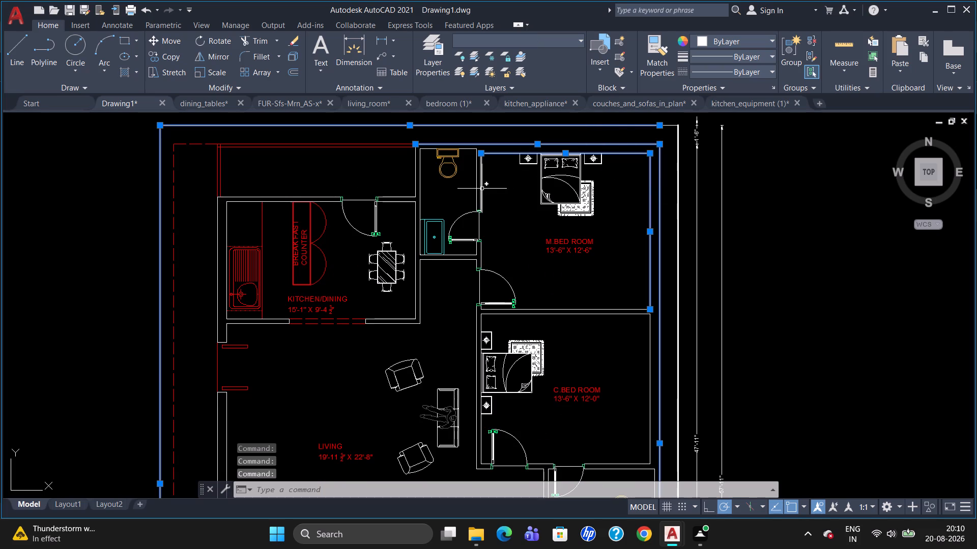
# Add the wall lines between M.Bed Room and its adjoining toilet, plus the toilet's north and west wall lines, to the selection.
pyautogui.click(481, 186)
pyautogui.click(477, 181)
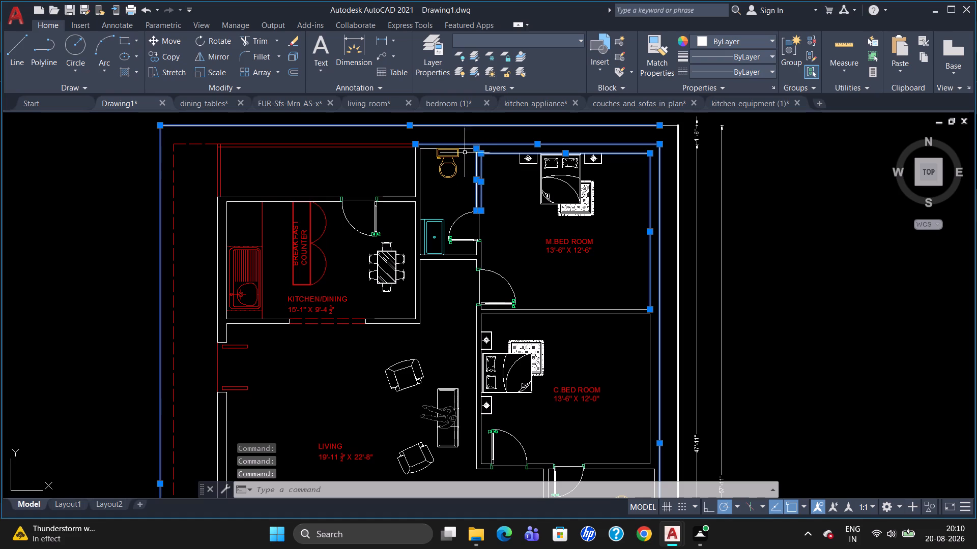
pyautogui.click(467, 148)
pyautogui.click(421, 178)
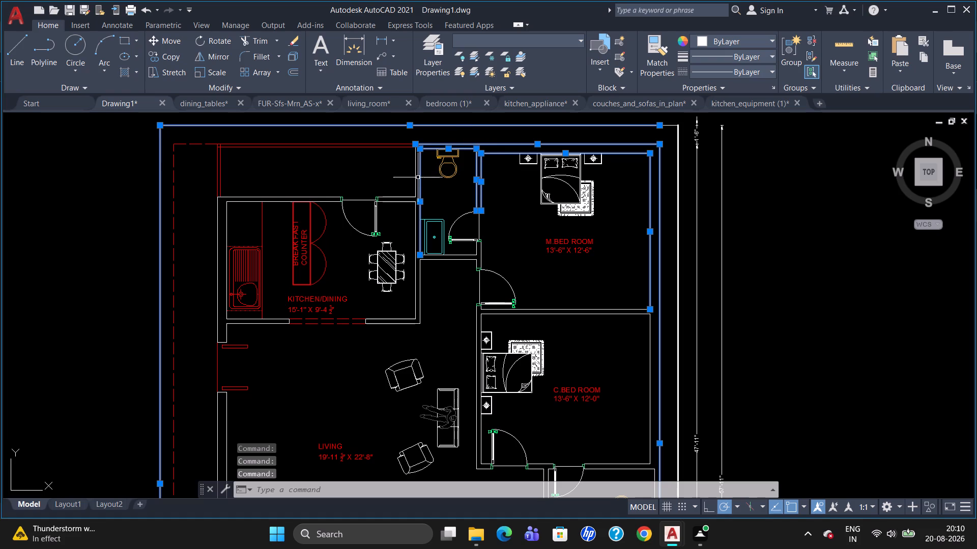
pyautogui.click(415, 175)
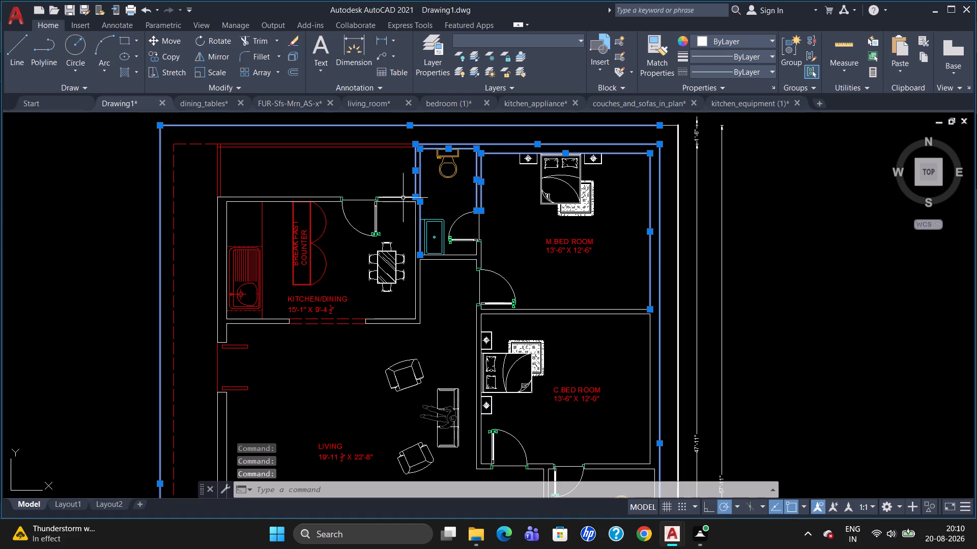
# Add the Kitchen/Dining north wall lines on both sides of the door and the west wall lines up to the northwest corner to the selection.
pyautogui.click(403, 197)
pyautogui.click(401, 200)
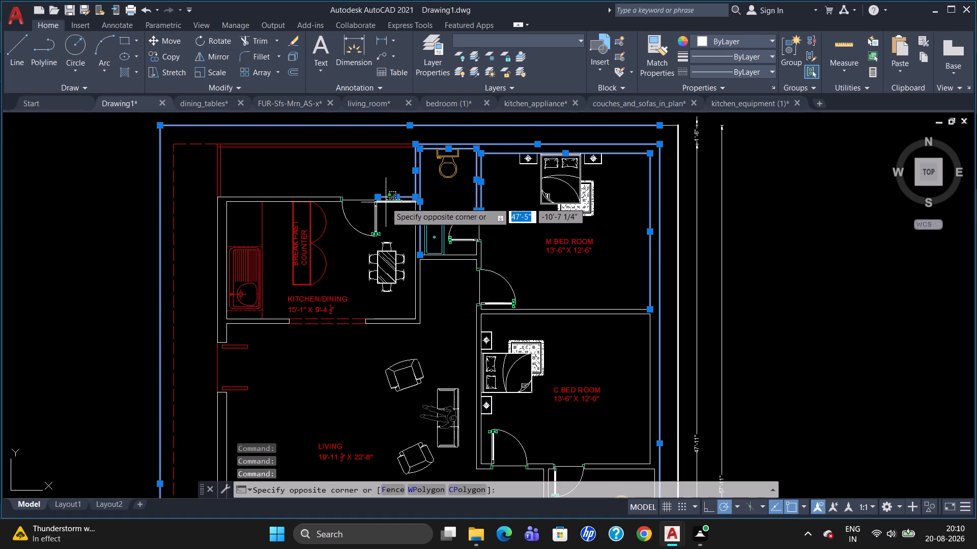
pyautogui.click(396, 201)
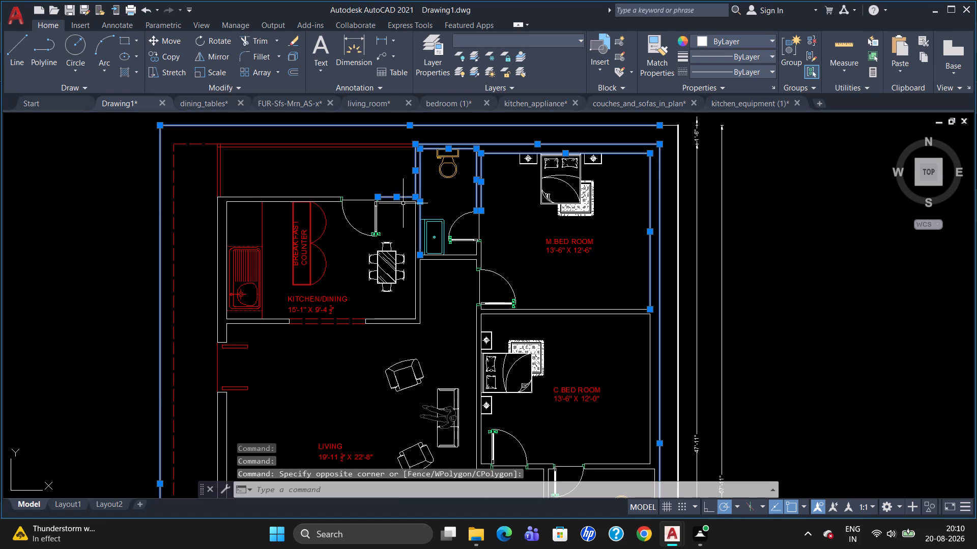
pyautogui.click(403, 202)
pyautogui.scroll(1, 291, 193)
pyautogui.click(291, 198)
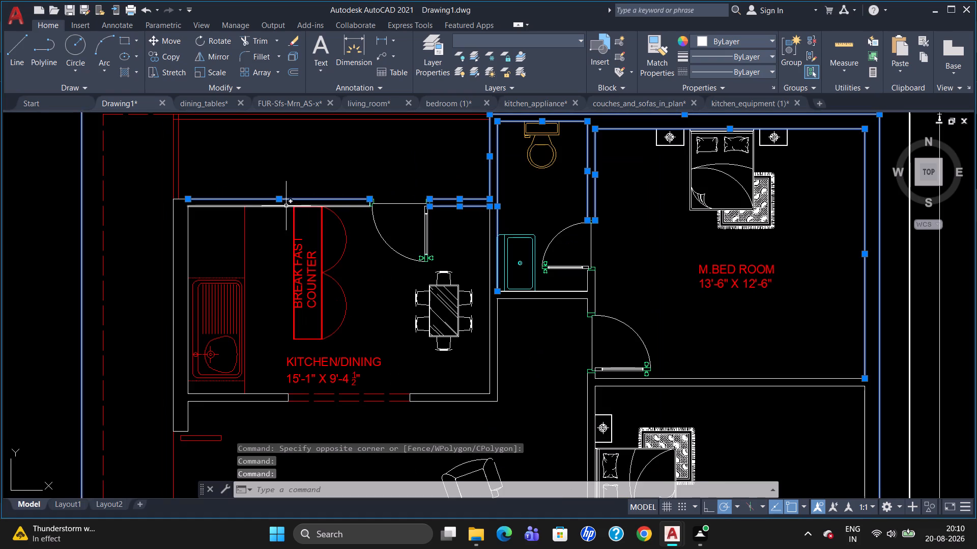
pyautogui.click(284, 206)
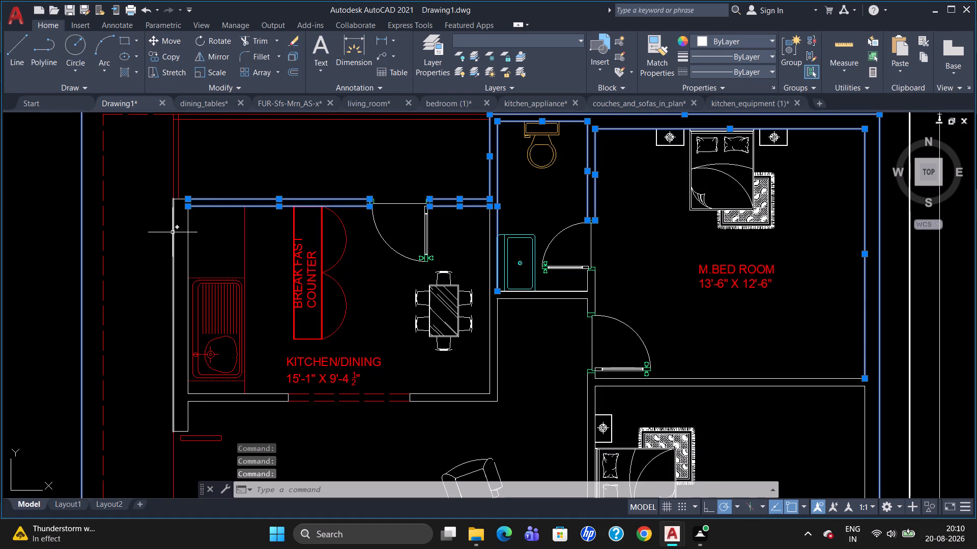
pyautogui.click(173, 231)
pyautogui.click(188, 244)
pyautogui.scroll(2, 184, 213)
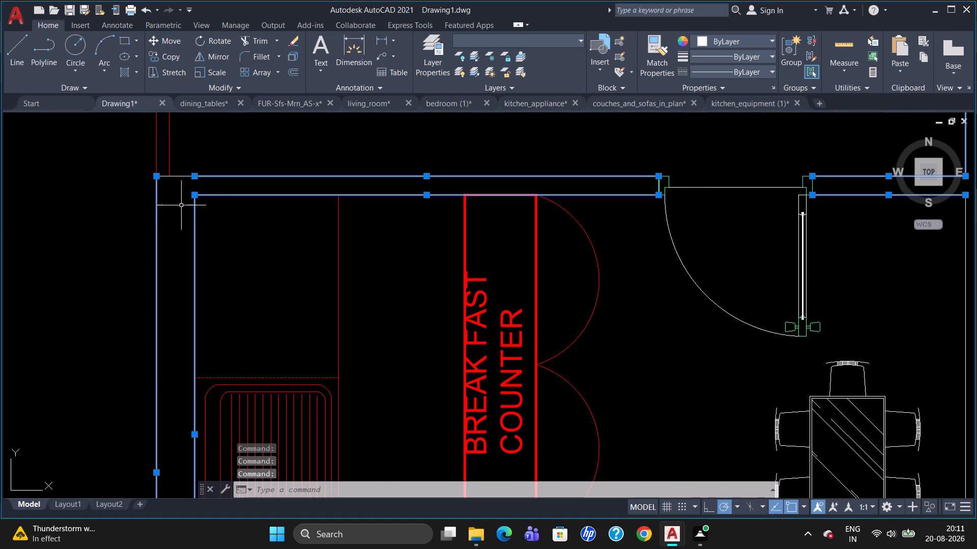
pyautogui.click(176, 176)
# Add the Kitchen/Dining south wall lines west of the dashed opening and the short wall stub below them to the selection.
pyautogui.scroll(-3, 294, 221)
pyautogui.scroll(1, 310, 355)
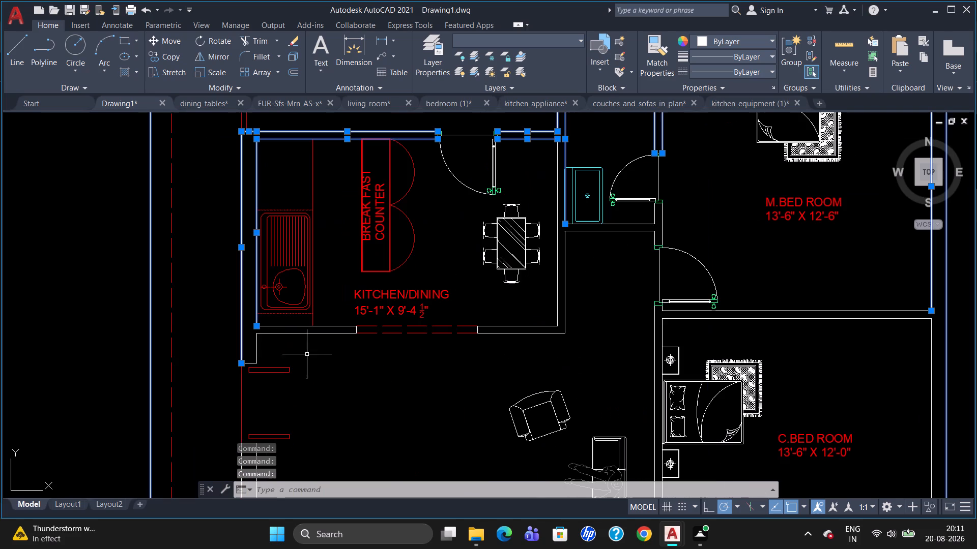
pyautogui.click(287, 335)
pyautogui.click(293, 326)
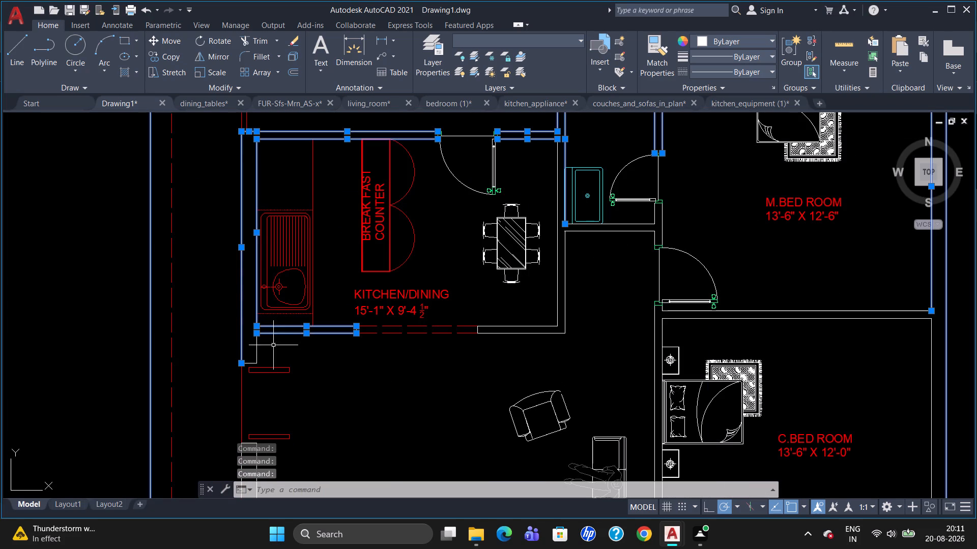
pyautogui.click(258, 349)
pyautogui.scroll(2, 251, 365)
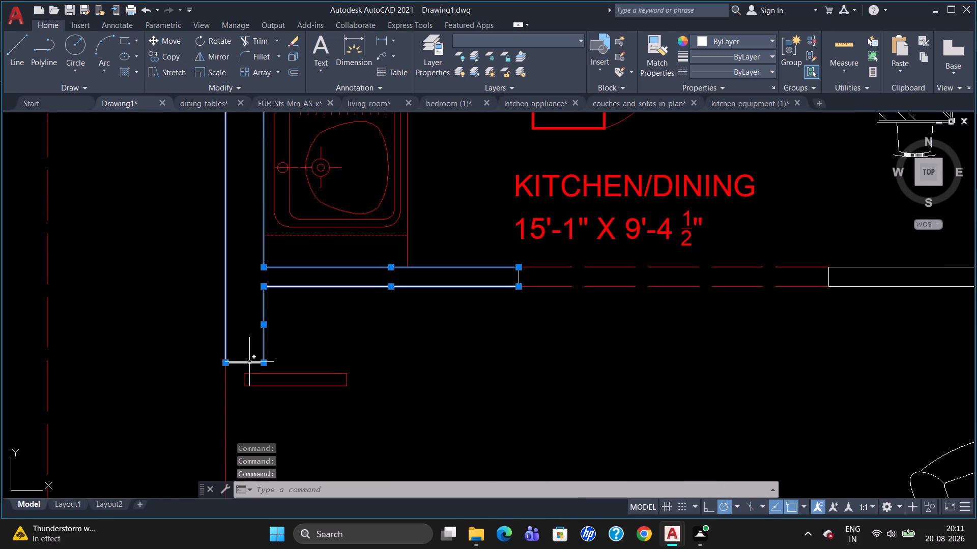
pyautogui.click(249, 361)
pyautogui.click(248, 362)
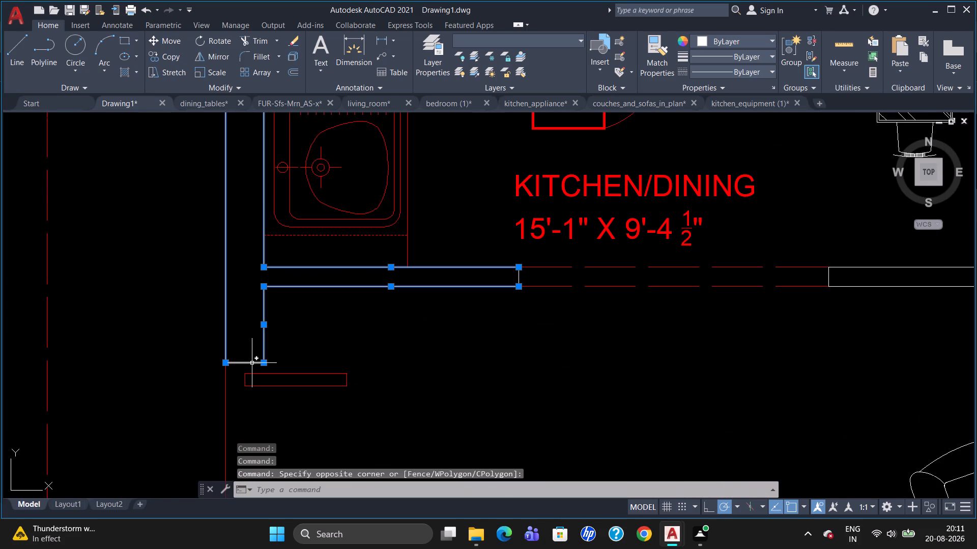
pyautogui.click(252, 363)
# Add the Kitchen/Dining south wall lines east of the dashed opening, their end line and the east wall lines to the selection.
pyautogui.scroll(-2, 614, 319)
pyautogui.scroll(2, 771, 330)
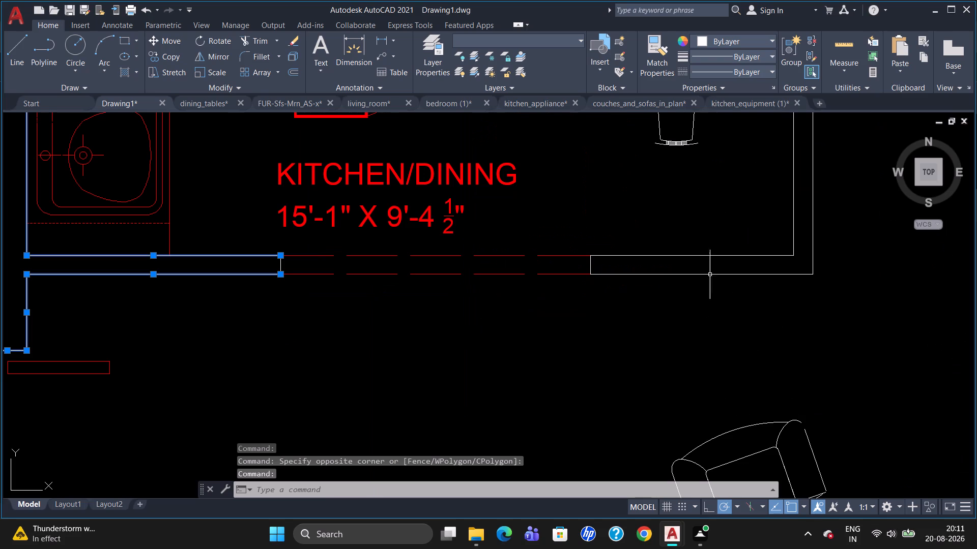
pyautogui.click(714, 255)
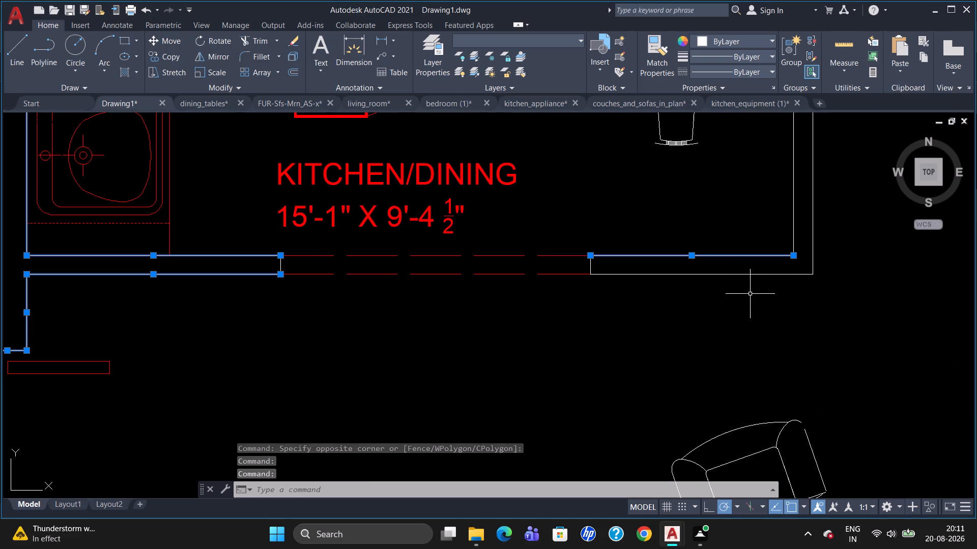
pyautogui.click(725, 273)
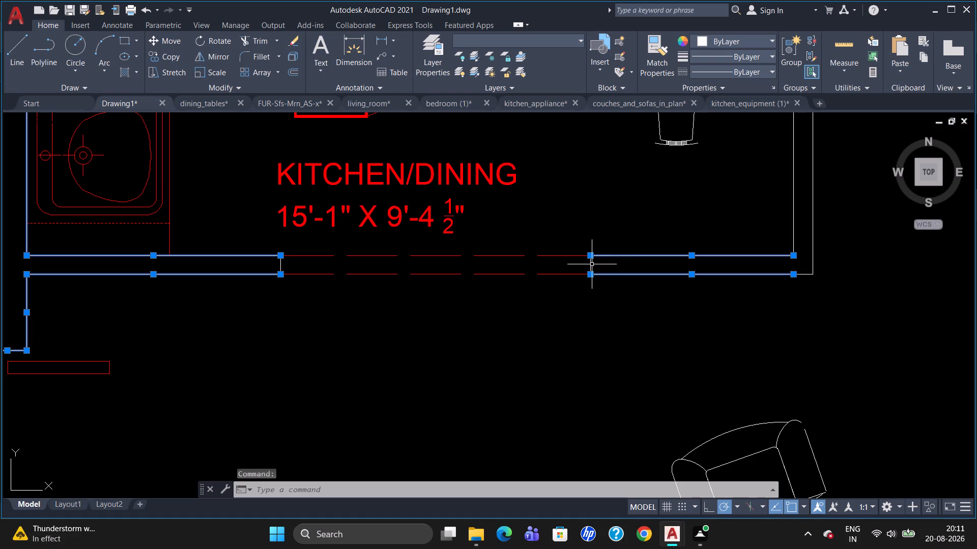
pyautogui.click(592, 264)
pyautogui.scroll(3, 973, 273)
pyautogui.scroll(-3, 923, 280)
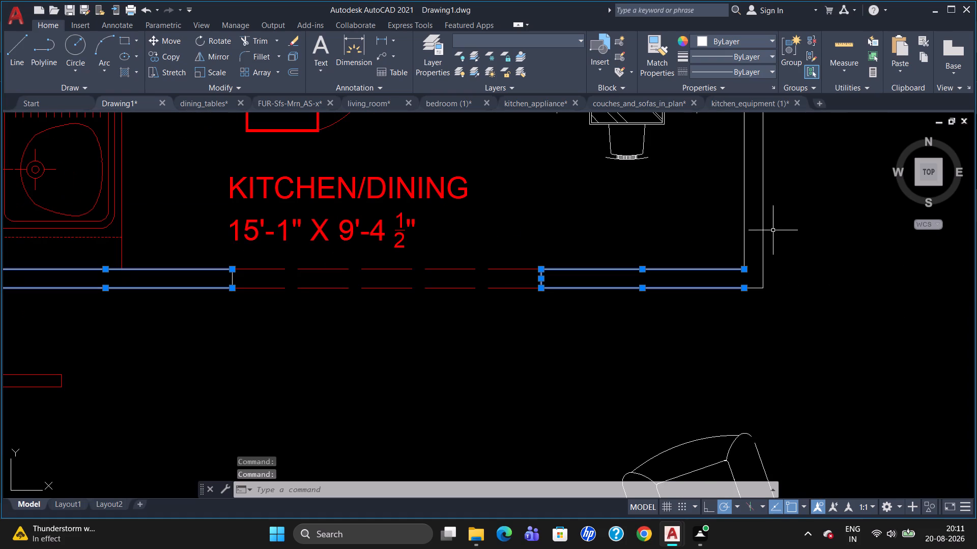
pyautogui.click(761, 233)
pyautogui.click(762, 231)
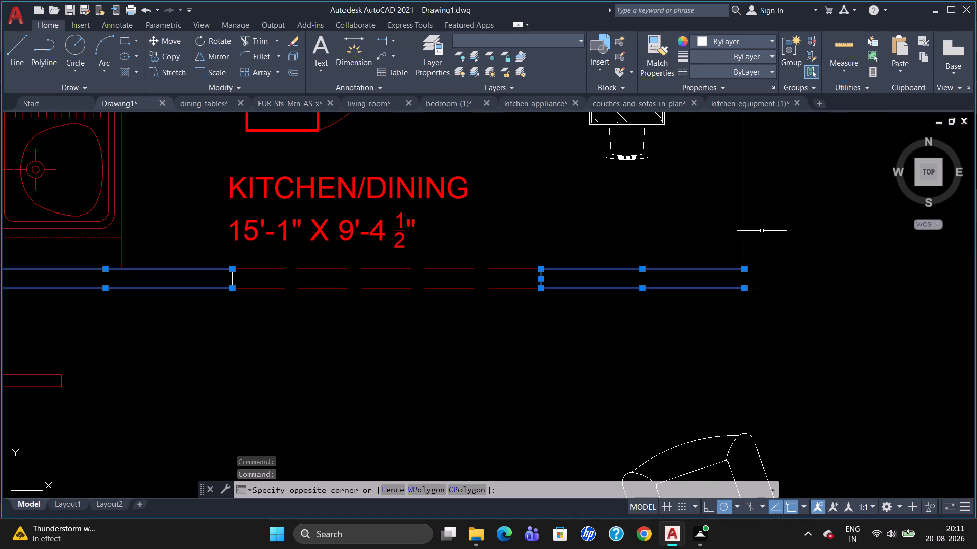
pyautogui.click(762, 226)
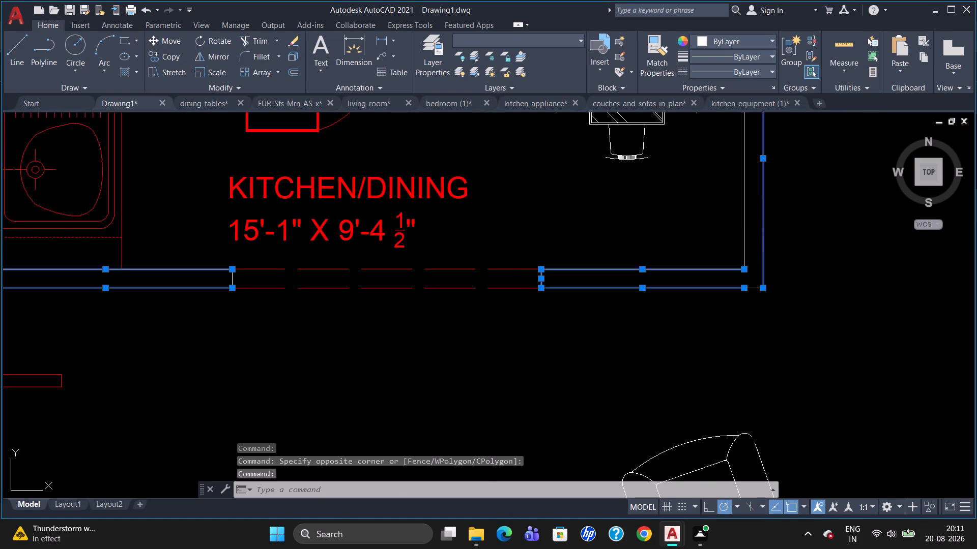
pyautogui.click(744, 226)
pyautogui.click(752, 288)
# Add the south wall lines of the toilet beside M.Bed Room and the short wall lines between the two doors to the selection.
pyautogui.scroll(-3, 797, 245)
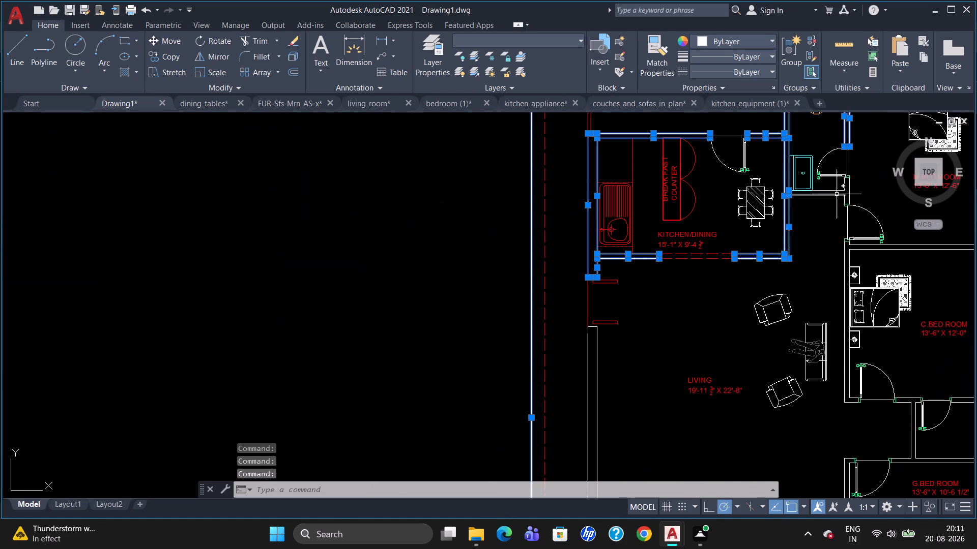
pyautogui.scroll(3, 854, 154)
pyautogui.click(696, 319)
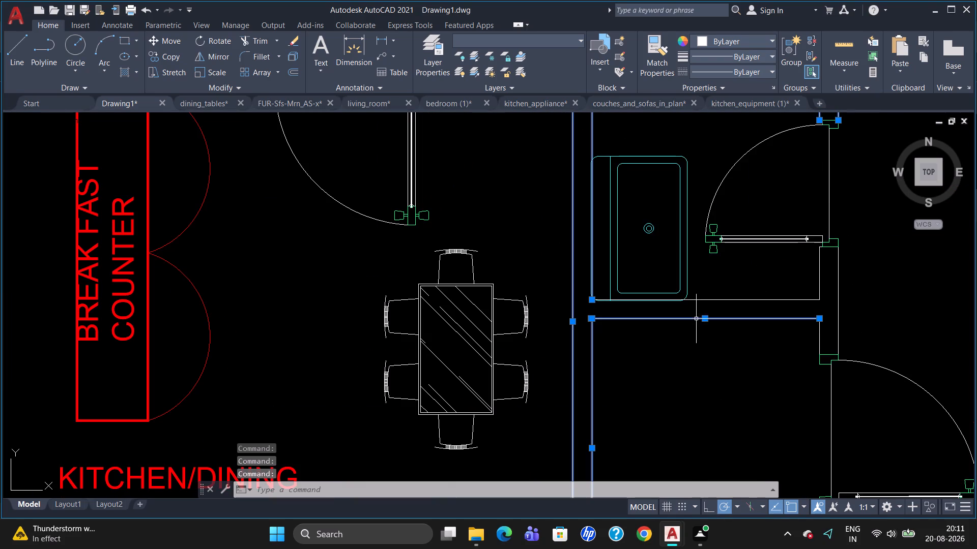
pyautogui.click(710, 300)
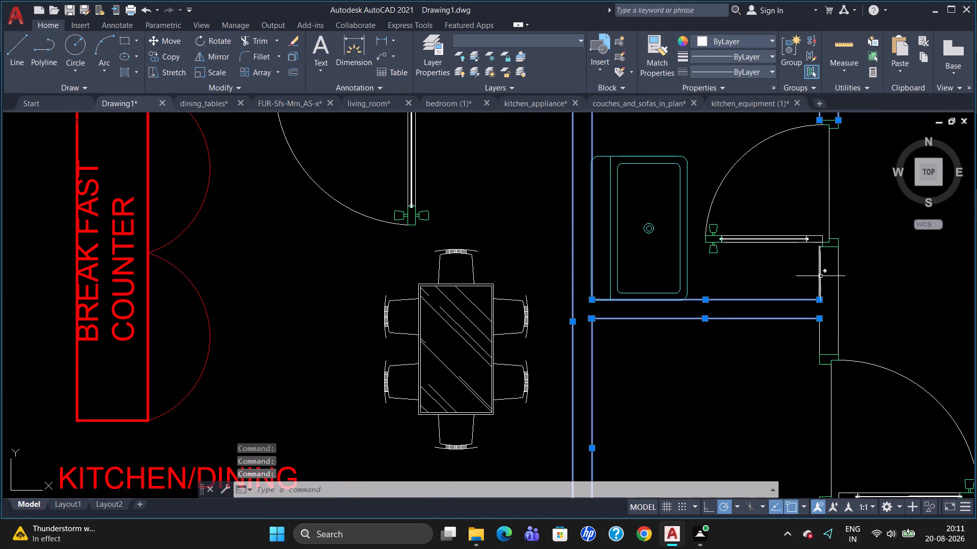
pyautogui.click(820, 274)
pyautogui.click(818, 329)
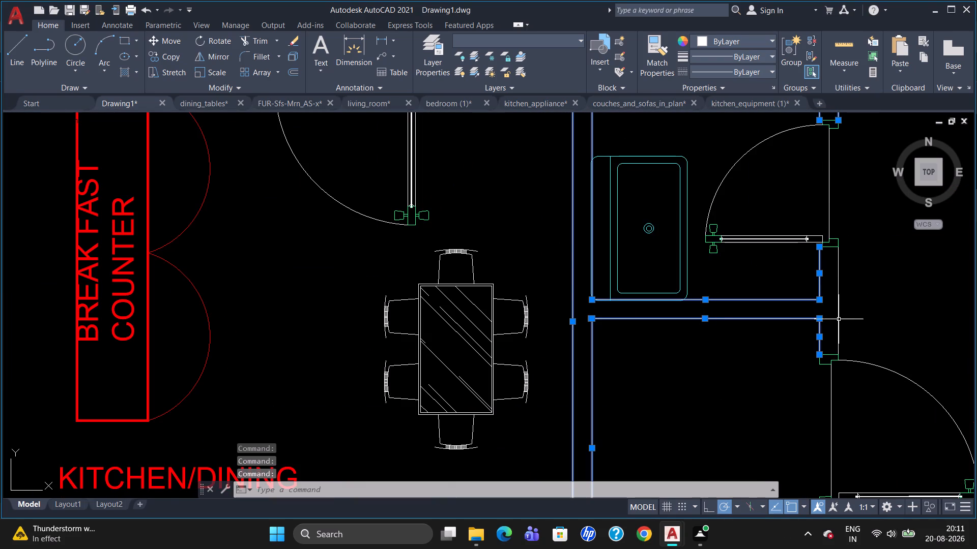
pyautogui.click(839, 318)
# Add the wall lines between M.Bed Room and C.Bed Room and both C.Bed Room west wall lines to the selection.
pyautogui.scroll(-3, 841, 317)
pyautogui.scroll(3, 875, 251)
pyautogui.scroll(-3, 793, 239)
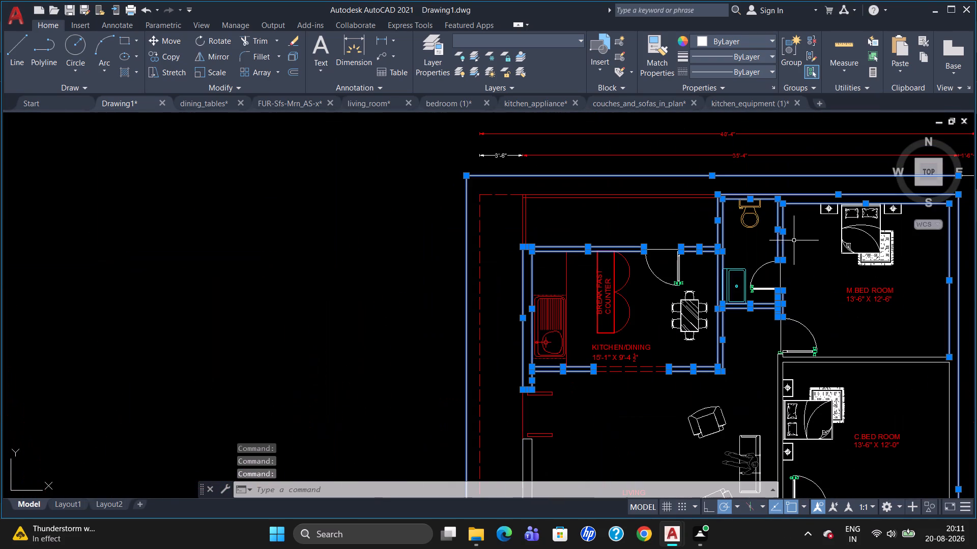
pyautogui.scroll(3, 858, 315)
pyautogui.scroll(-4, 692, 231)
pyautogui.scroll(1, 828, 387)
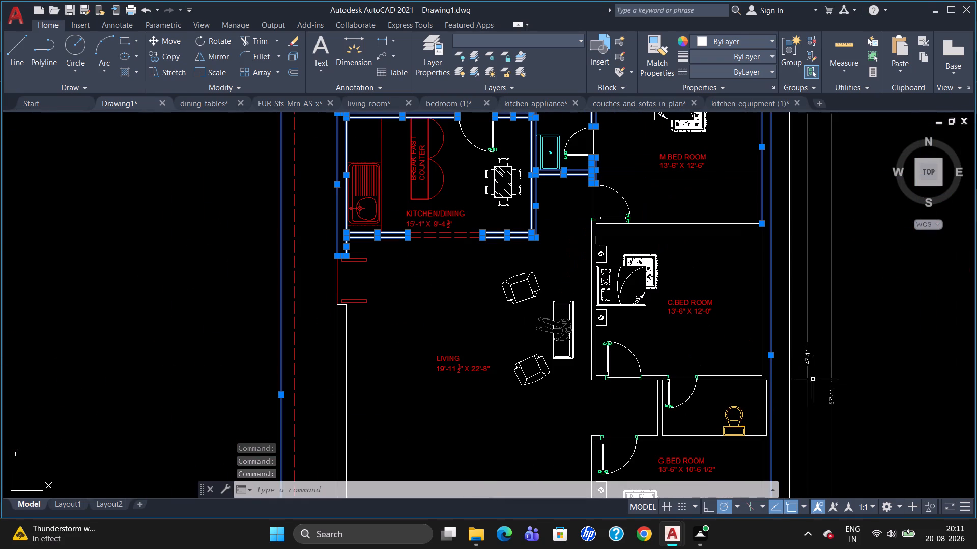
pyautogui.click(725, 225)
pyautogui.click(722, 229)
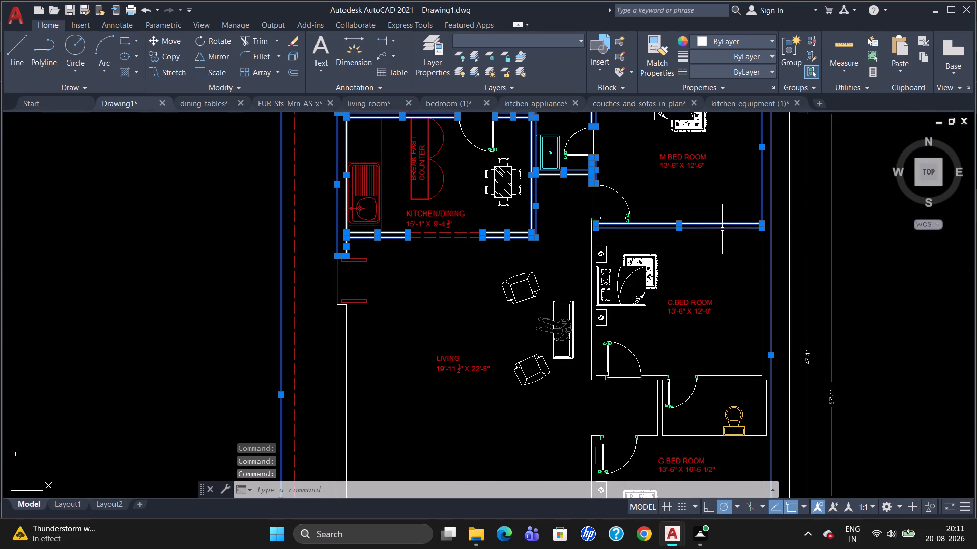
pyautogui.click(591, 278)
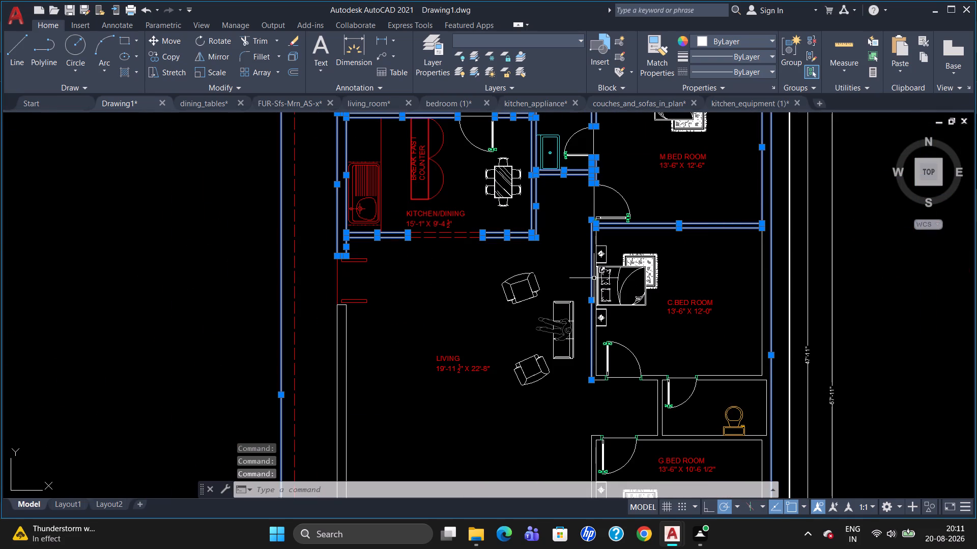
pyautogui.click(594, 278)
pyautogui.scroll(2, 594, 279)
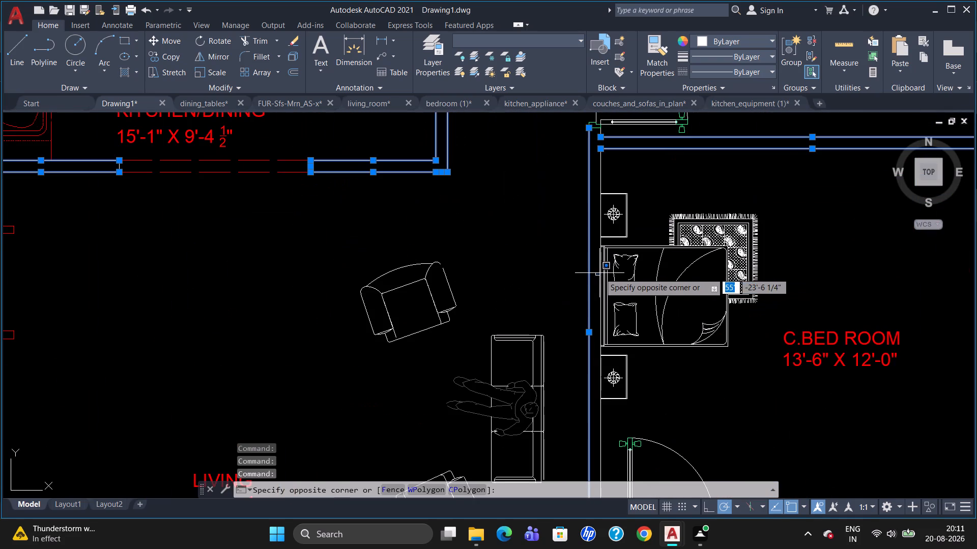
pyautogui.click(601, 269)
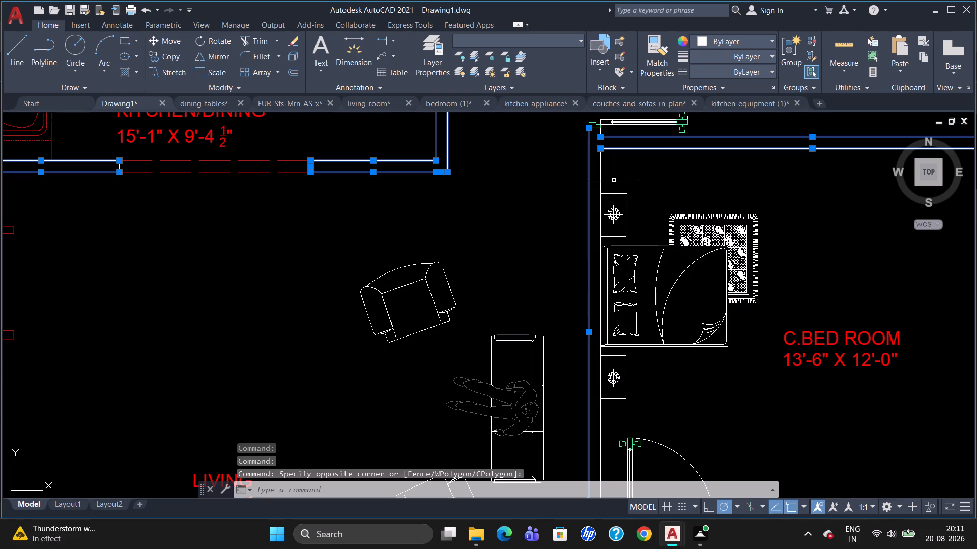
pyautogui.click(601, 178)
# Add the C.Bed Room south wall lines above the toilet and the short wall lines west of the bedroom door to the selection.
pyautogui.scroll(-3, 751, 197)
pyautogui.scroll(1, 771, 325)
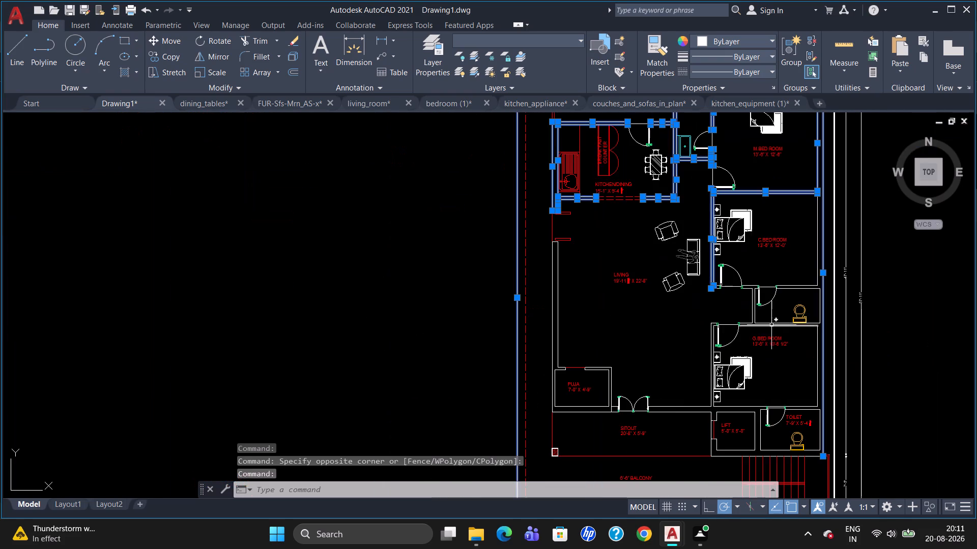
pyautogui.scroll(1, 771, 324)
pyautogui.click(810, 233)
pyautogui.click(814, 228)
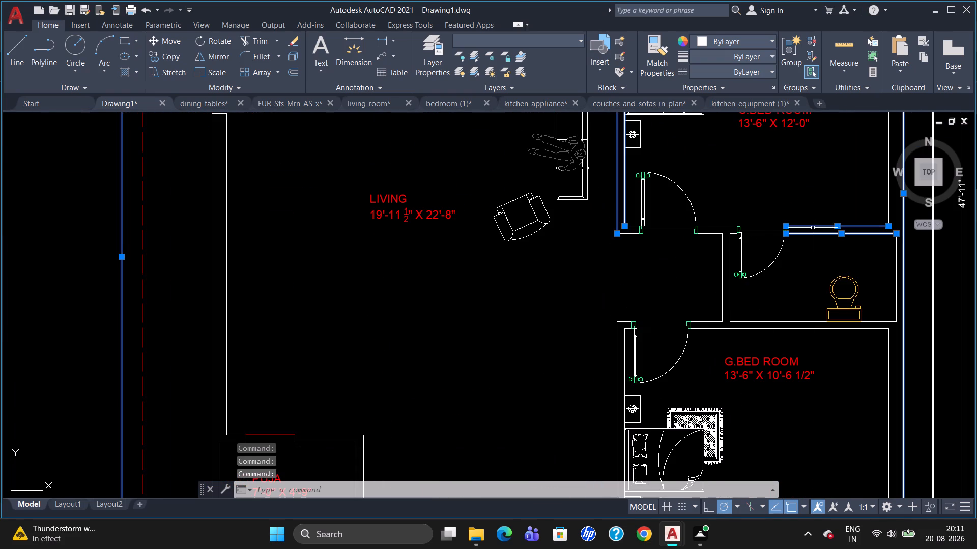
pyautogui.click(629, 234)
pyautogui.scroll(1, 629, 230)
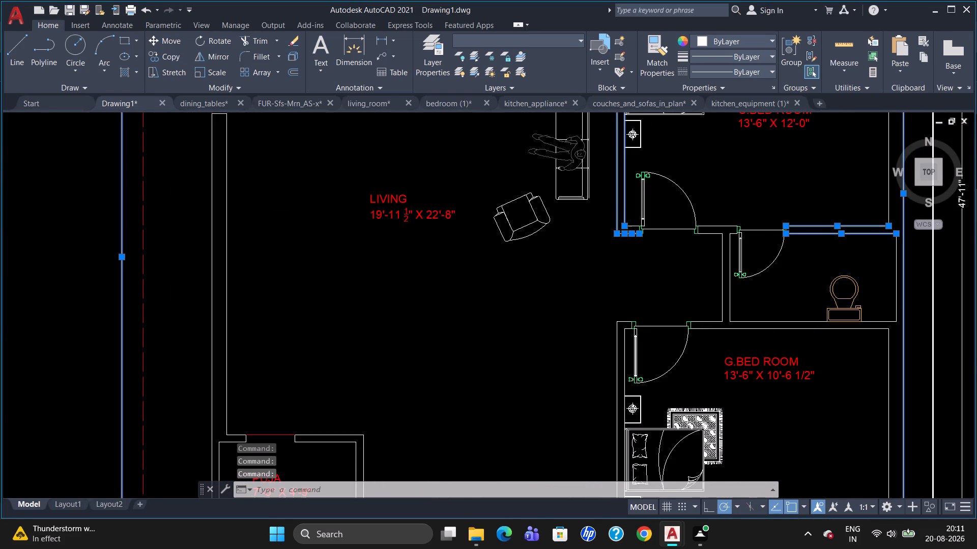
pyautogui.scroll(1, 629, 230)
pyautogui.click(633, 220)
# Add the inner east wall lines of G.Bed Room and of the toilet north of it to the selection.
pyautogui.scroll(-4, 753, 254)
pyautogui.scroll(2, 864, 342)
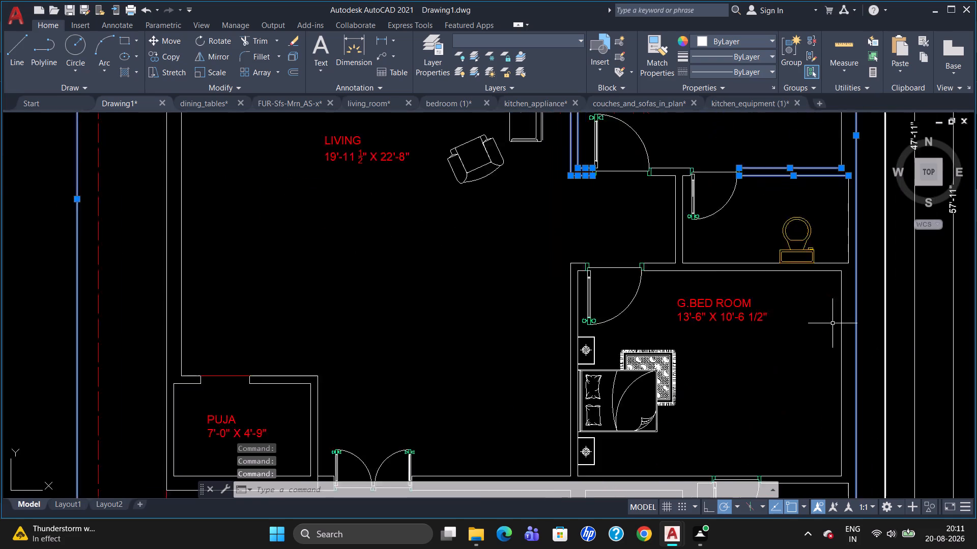
pyautogui.scroll(1, 831, 323)
pyautogui.scroll(-3, 795, 299)
pyautogui.click(815, 330)
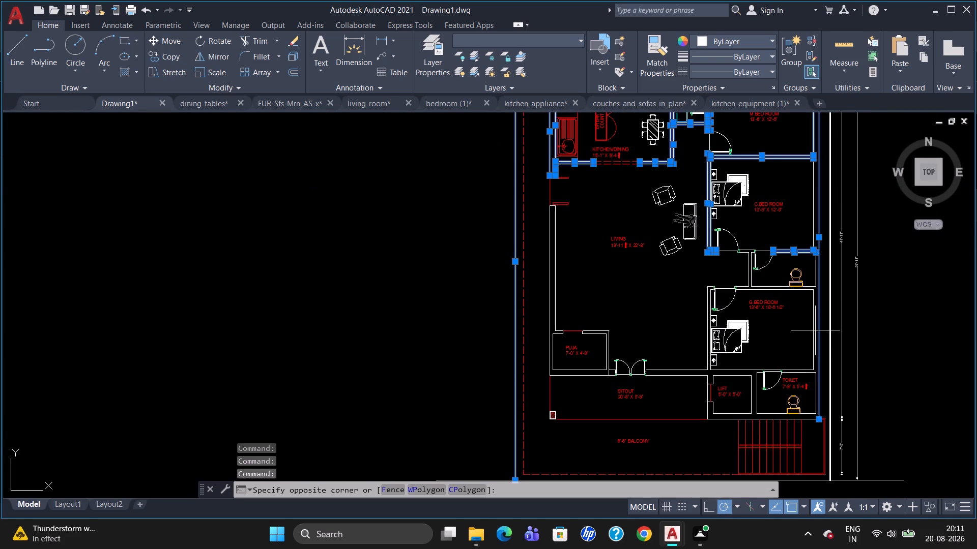
pyautogui.click(812, 330)
pyautogui.scroll(2, 826, 289)
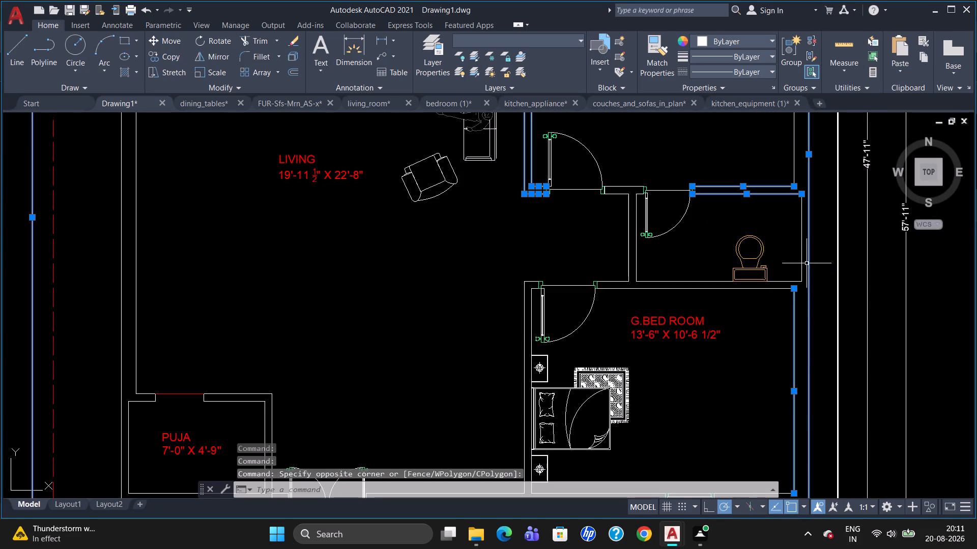
pyautogui.click(801, 257)
# Add the wall lines between that toilet and G.Bed Room, plus both lines of the toilet's west wall, to the selection.
pyautogui.scroll(2, 777, 283)
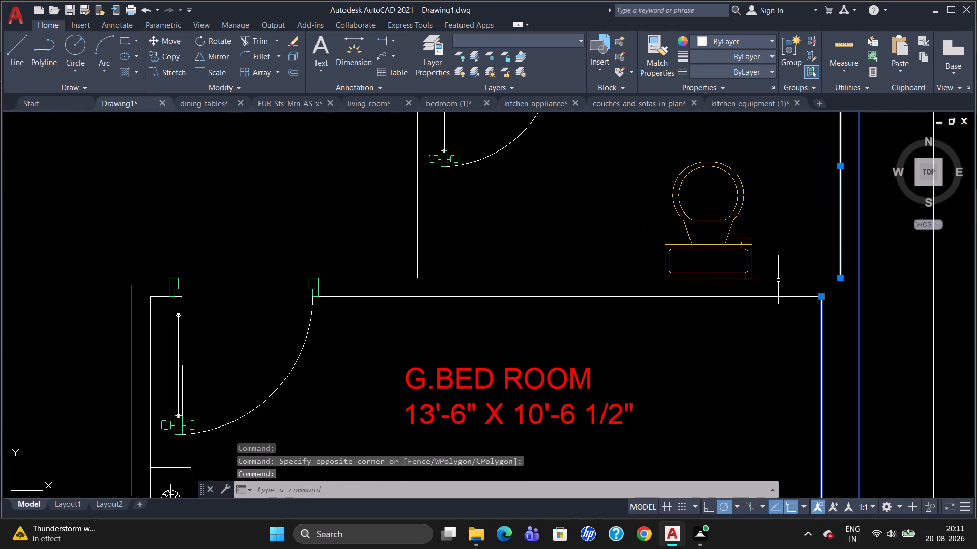
pyautogui.click(781, 277)
pyautogui.click(773, 295)
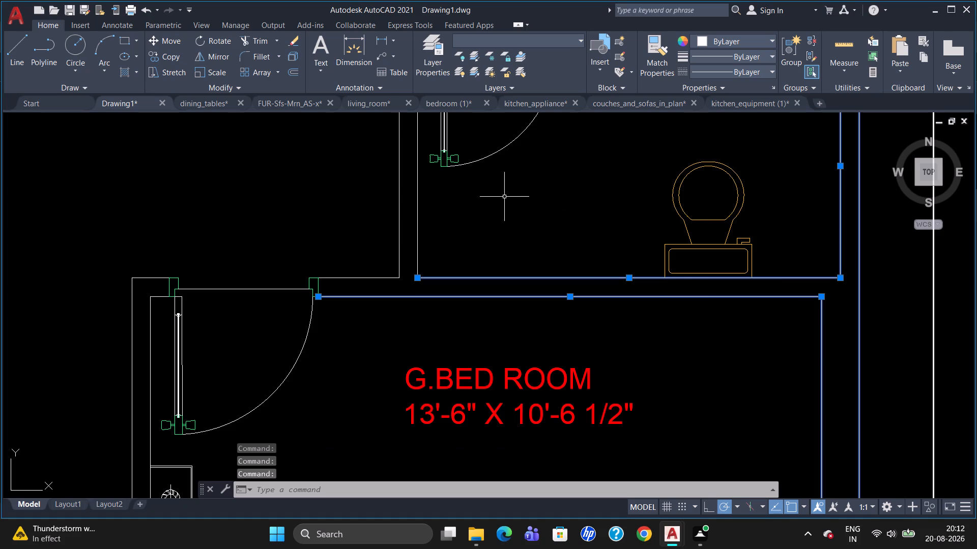
pyautogui.click(399, 227)
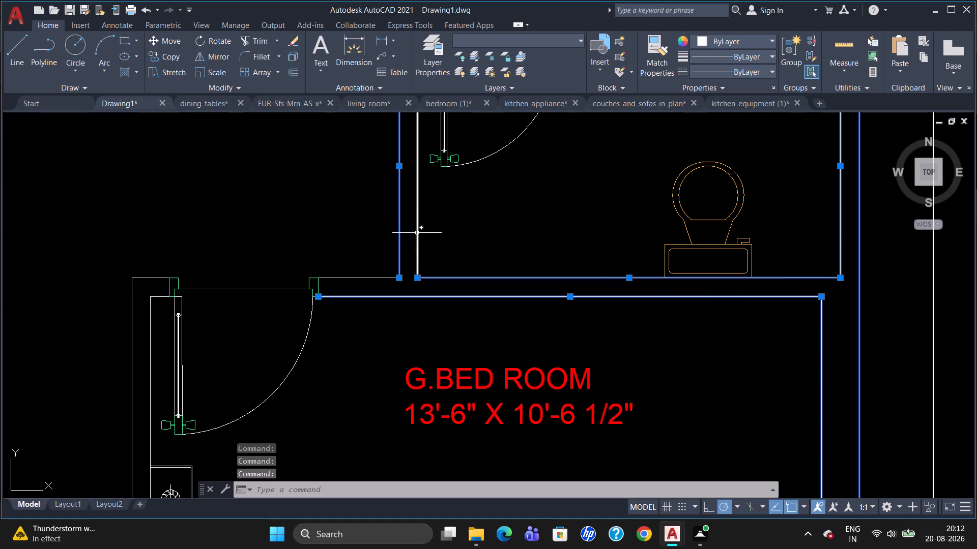
pyautogui.click(417, 233)
# Add the remaining G.Bed Room north wall lines on both sides of its door and both west wall lines to the selection.
pyautogui.scroll(-2, 418, 237)
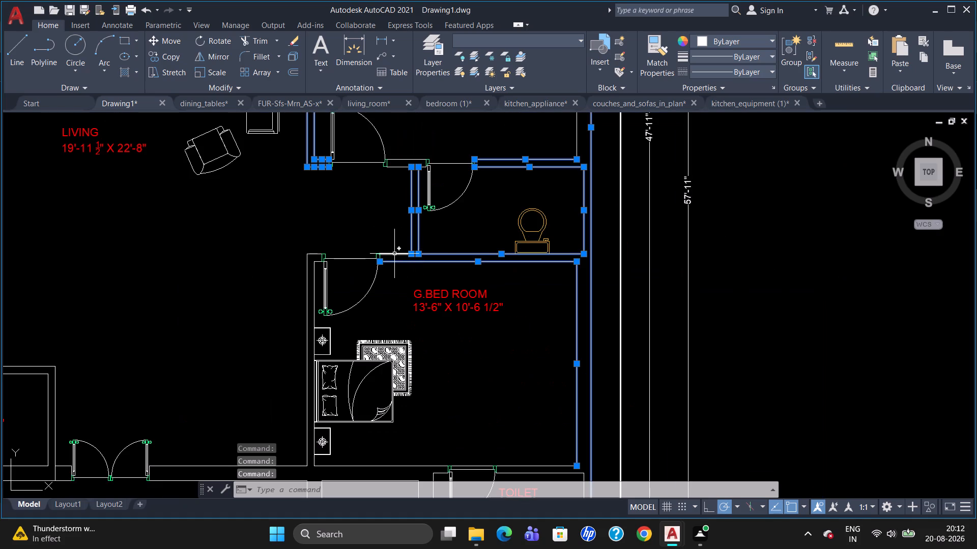
pyautogui.click(394, 255)
pyautogui.click(306, 289)
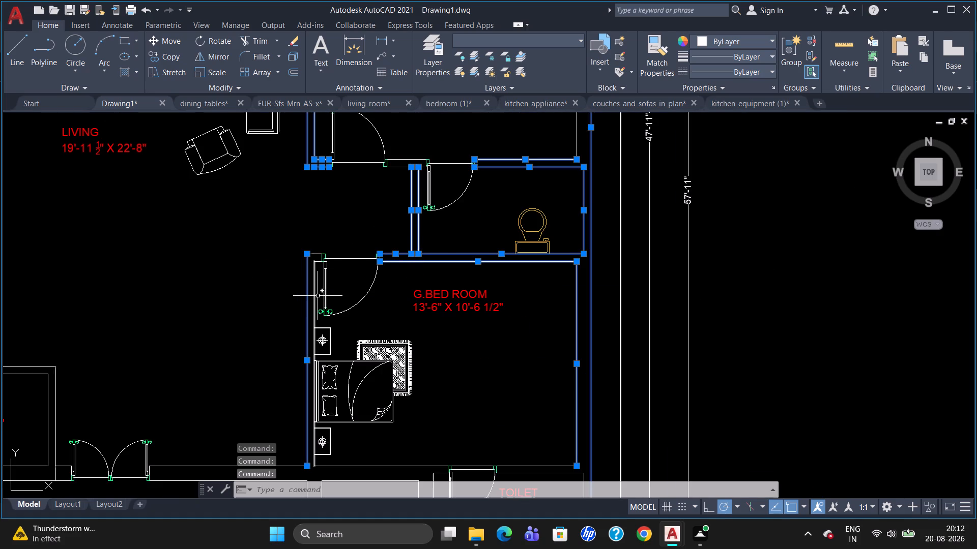
pyautogui.click(314, 297)
pyautogui.scroll(3, 320, 281)
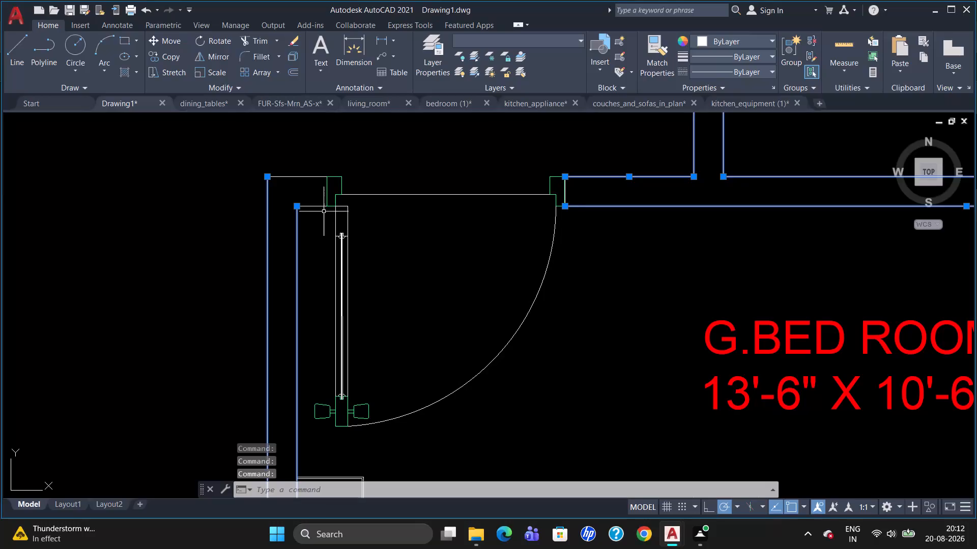
pyautogui.click(321, 206)
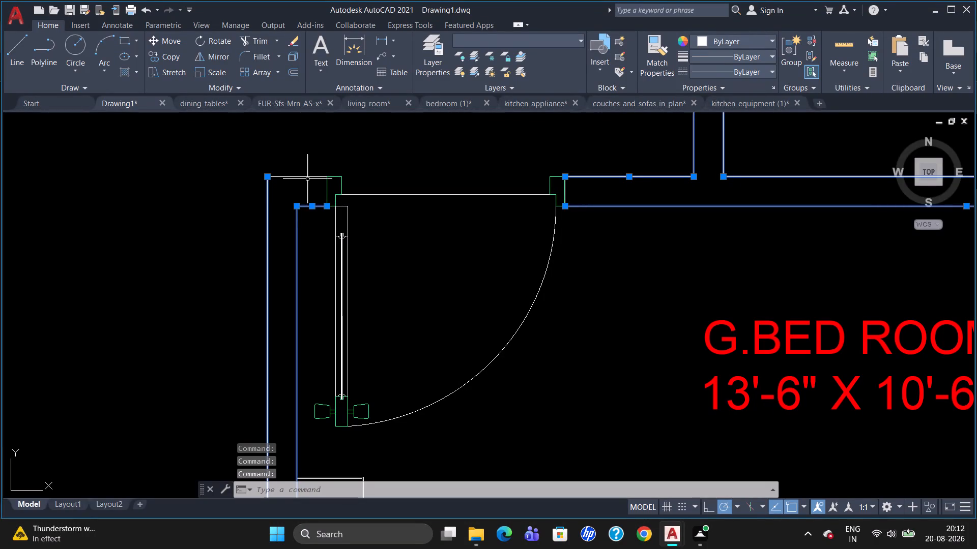
pyautogui.click(307, 177)
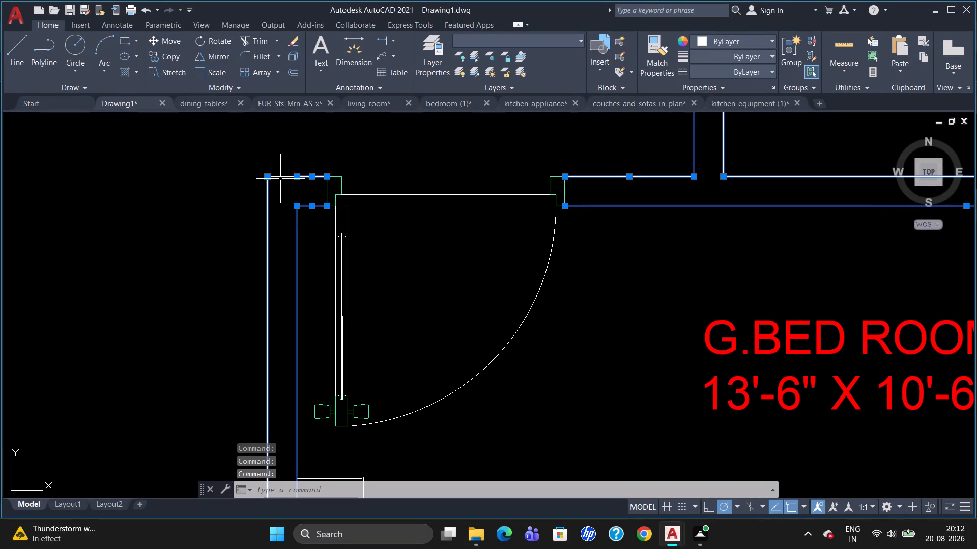
pyautogui.click(281, 178)
# Add the G.Bed Room south wall line and all inner wall lines of the toilet south of it to the selection.
pyautogui.scroll(-3, 440, 228)
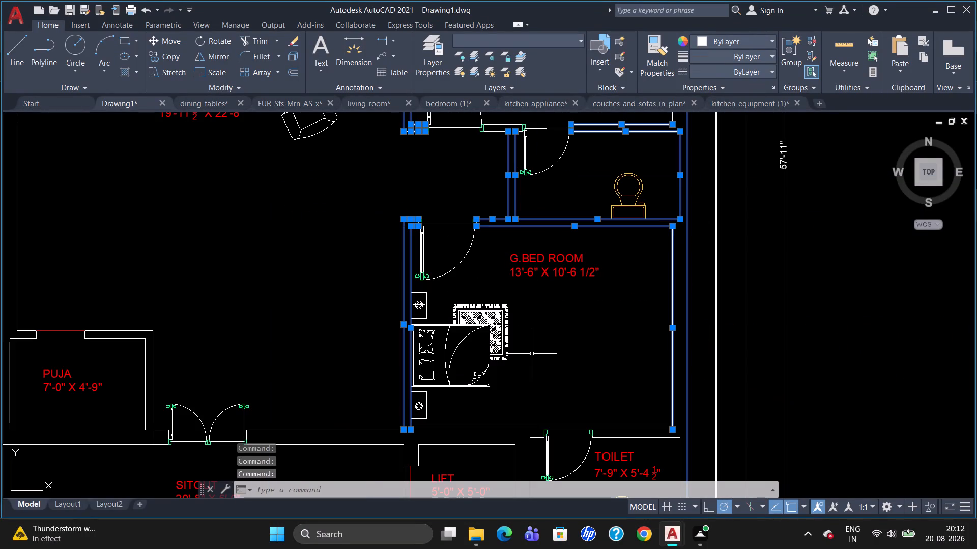
pyautogui.scroll(3, 612, 469)
pyautogui.scroll(-3, 668, 321)
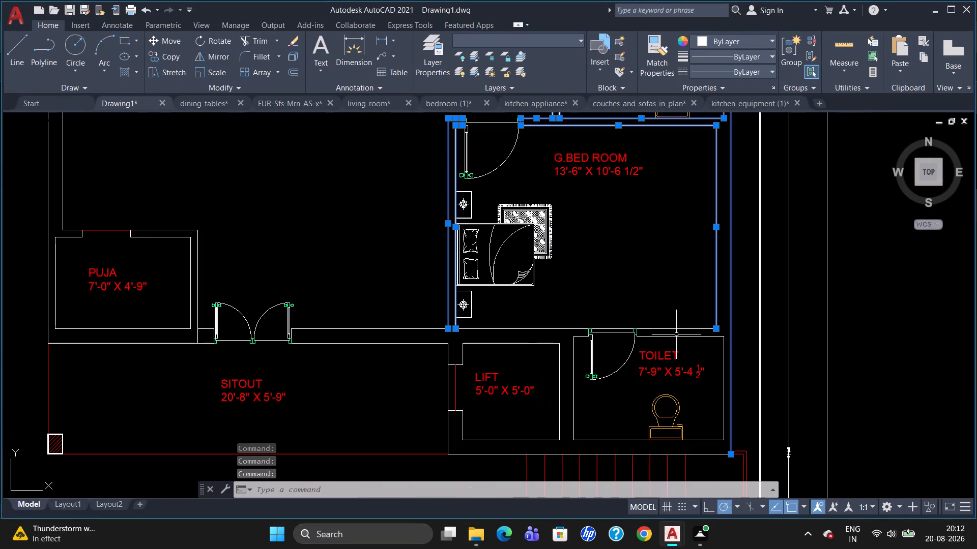
pyautogui.click(676, 335)
pyautogui.click(675, 327)
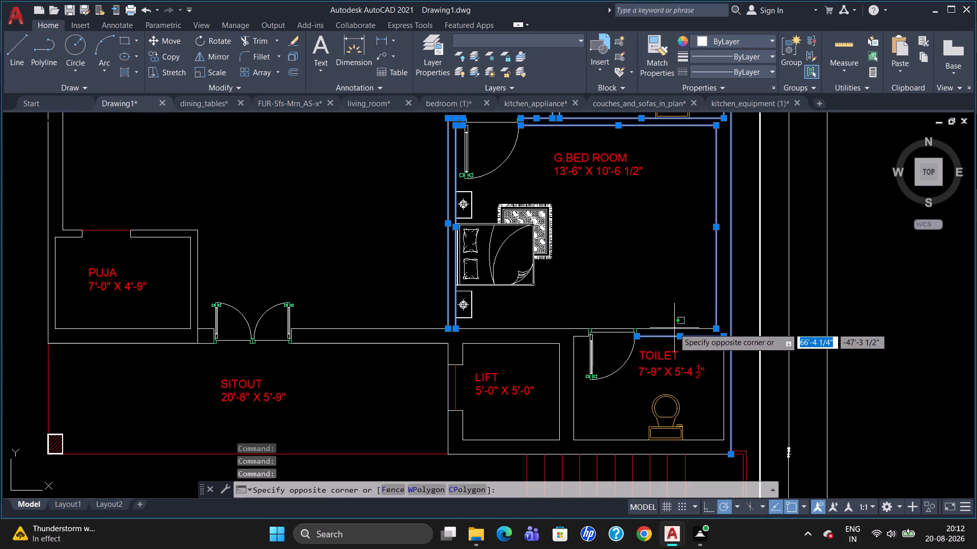
pyautogui.click(673, 328)
pyautogui.click(668, 329)
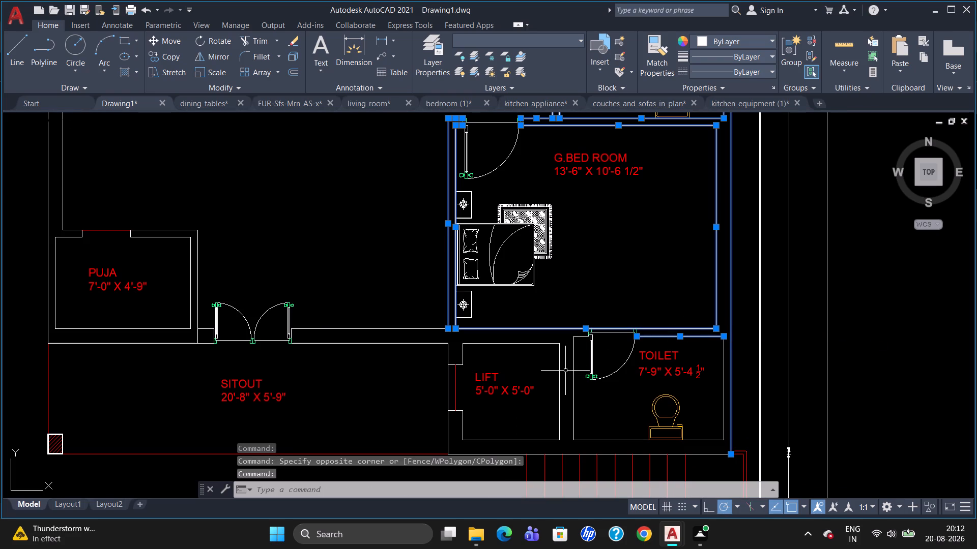
pyautogui.click(572, 368)
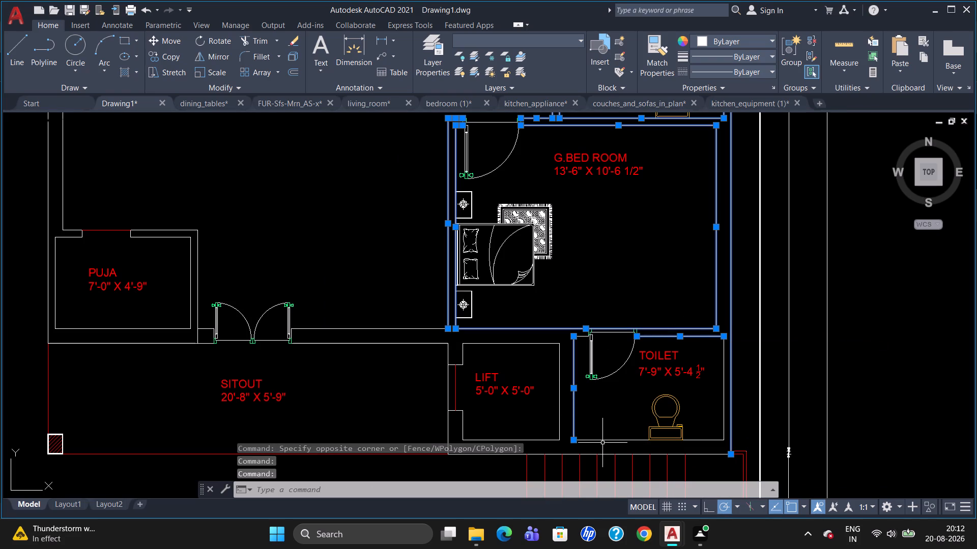
pyautogui.click(604, 442)
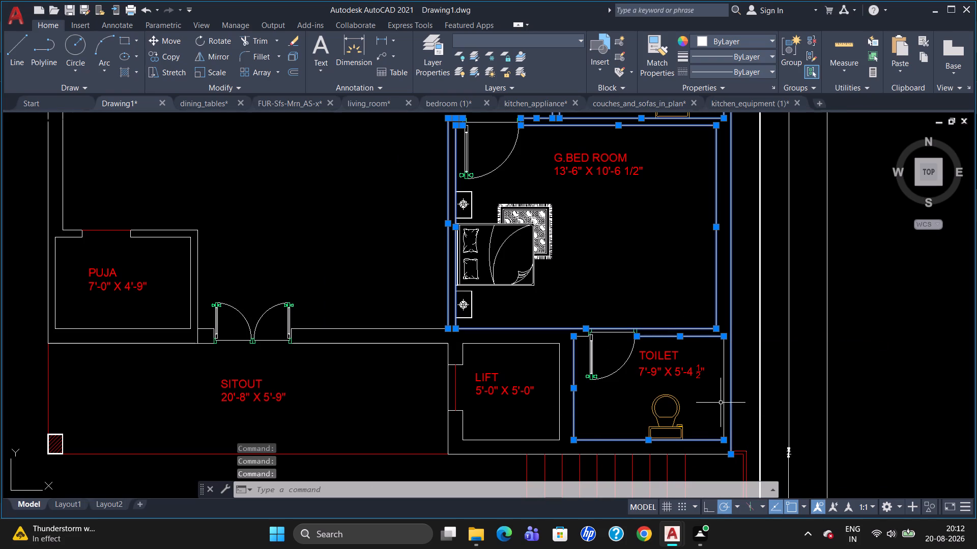
pyautogui.click(724, 397)
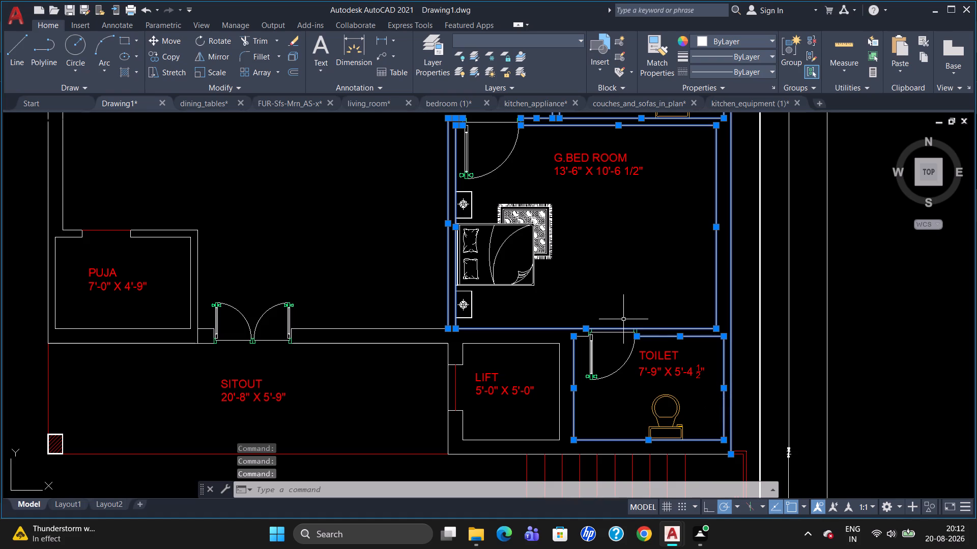
pyautogui.click(580, 337)
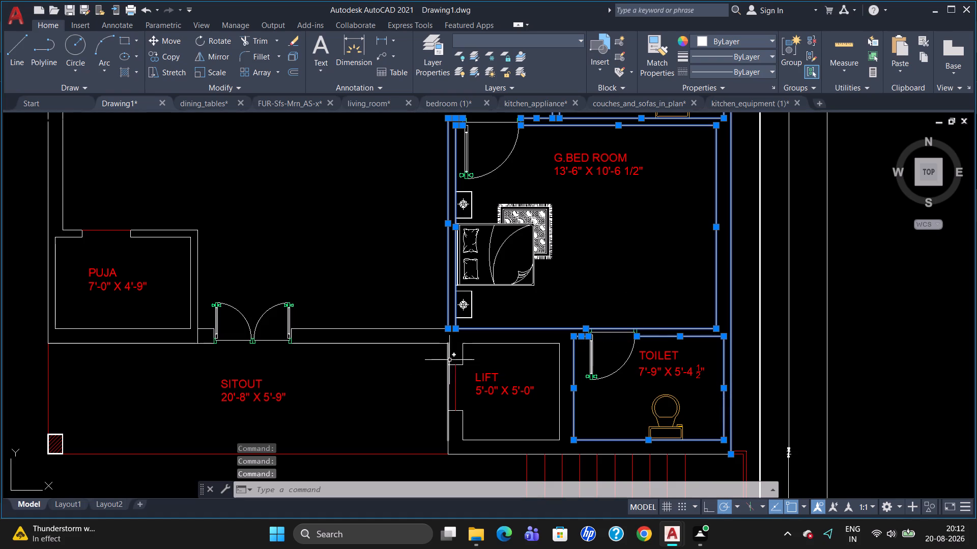
# Add the inner wall lines of the lift and both end lines of its west opening to the selection.
pyautogui.click(446, 361)
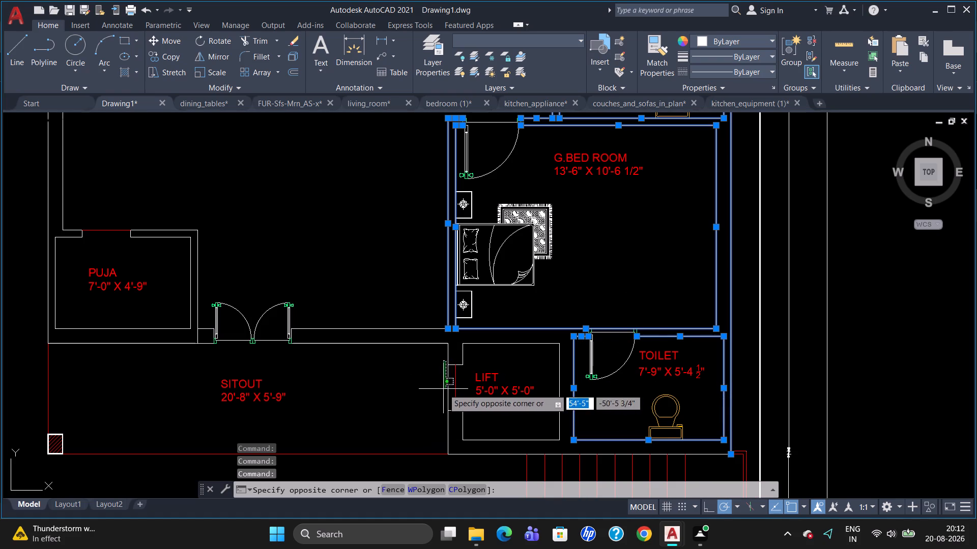
pyautogui.click(447, 386)
pyautogui.click(447, 385)
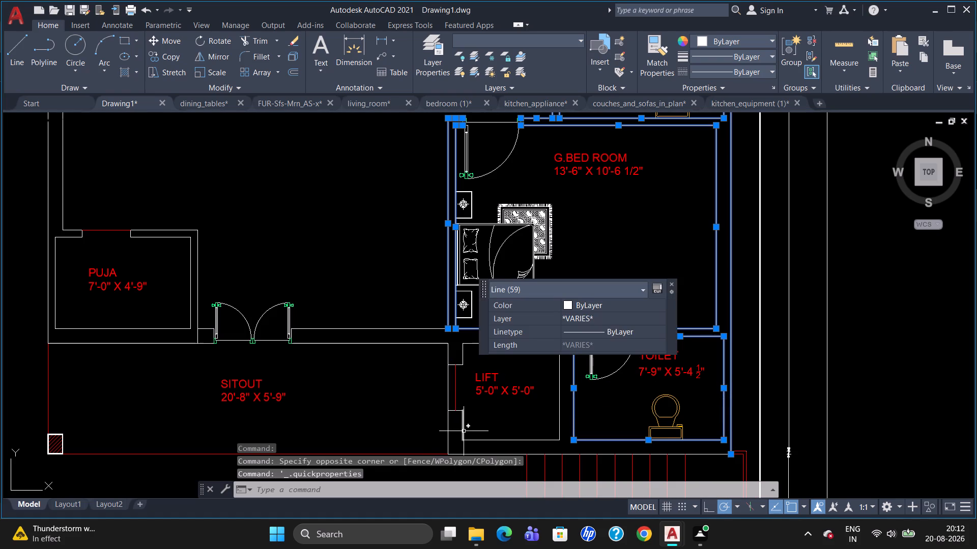
pyautogui.click(463, 431)
pyautogui.scroll(2, 533, 440)
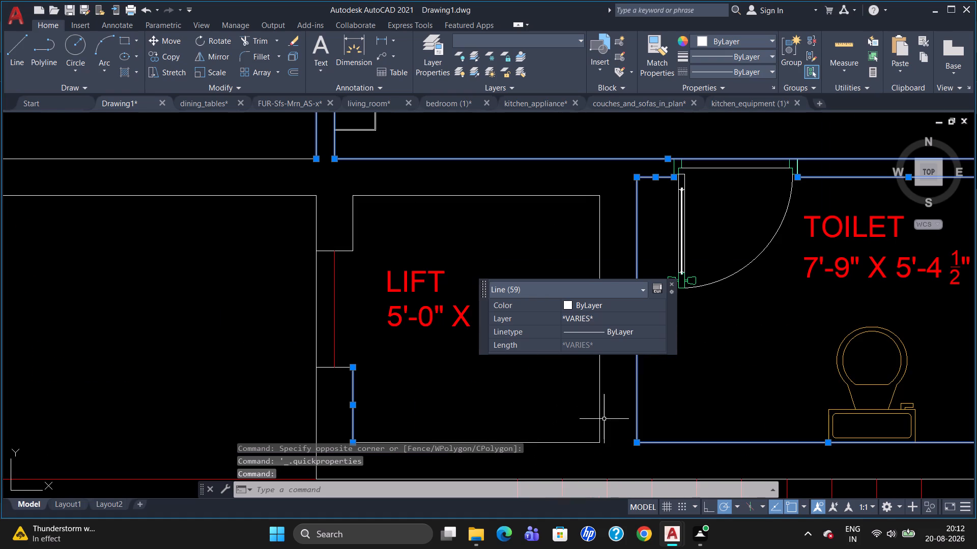
pyautogui.click(600, 416)
pyautogui.click(579, 442)
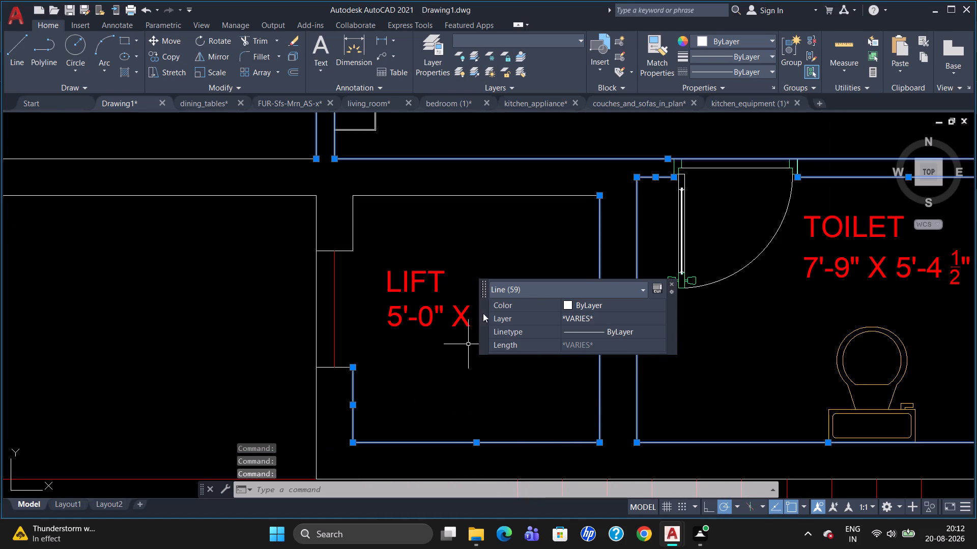
pyautogui.click(557, 196)
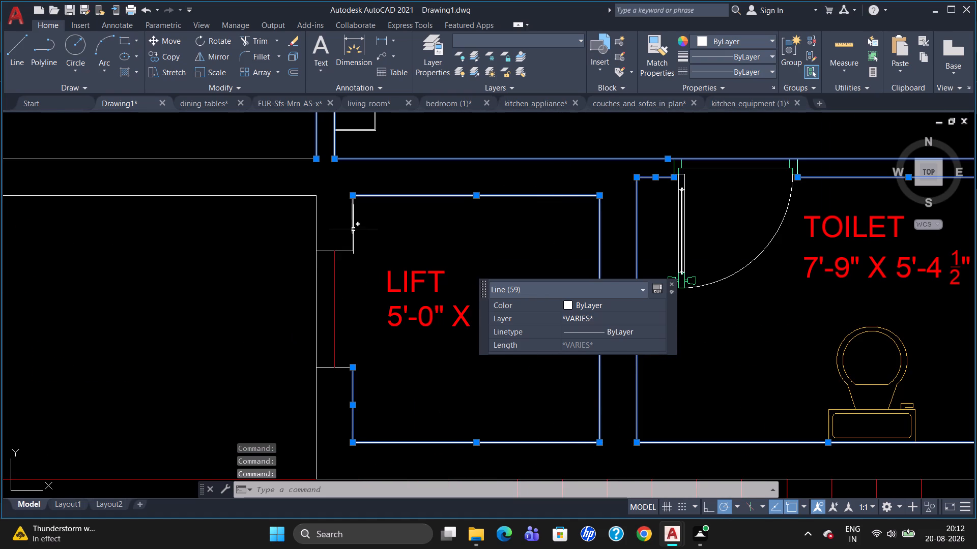
pyautogui.click(353, 229)
pyautogui.click(328, 250)
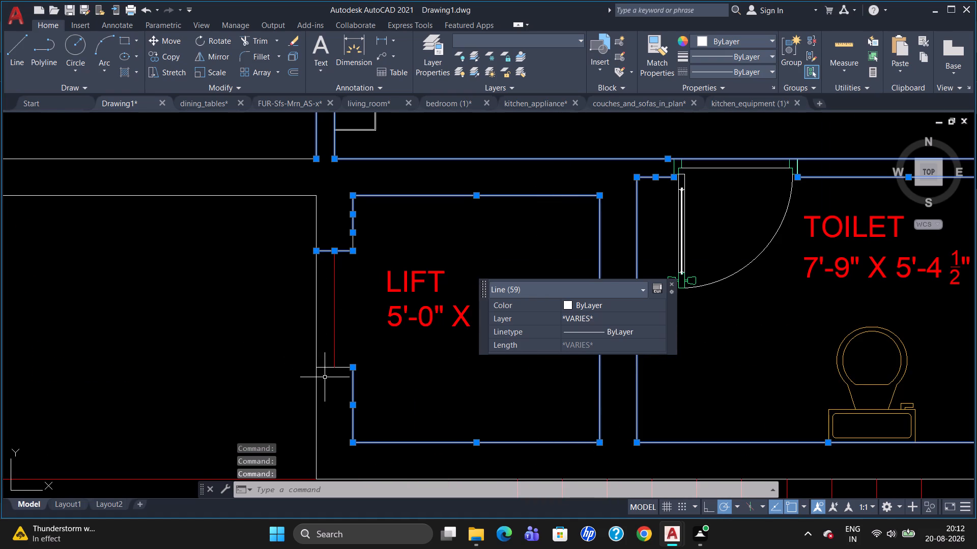
pyautogui.click(337, 369)
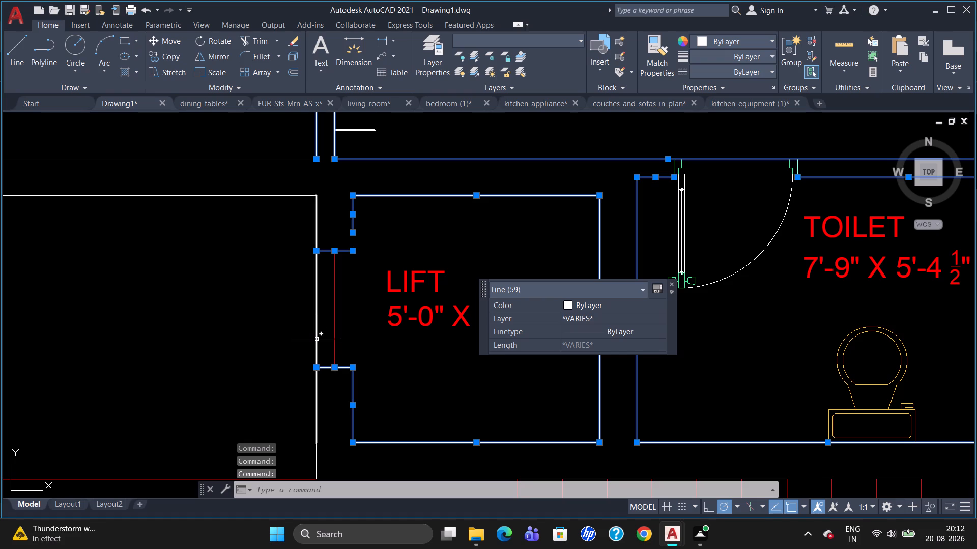
# Add the lift's outer west wall lines and the outer south wall line below the lift and toilet to the selection.
pyautogui.click(316, 339)
pyautogui.scroll(-3, 342, 337)
pyautogui.scroll(2, 370, 408)
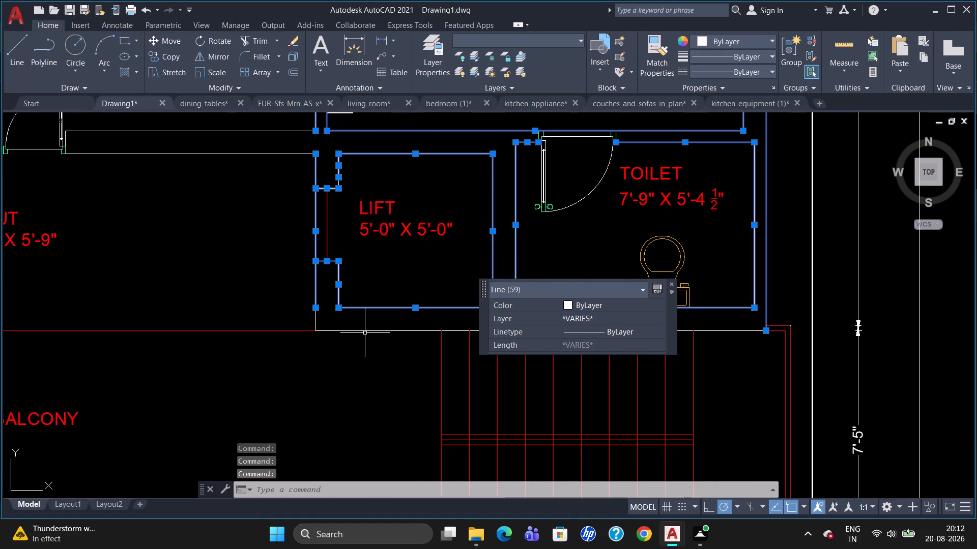
pyautogui.click(365, 330)
pyautogui.click(318, 317)
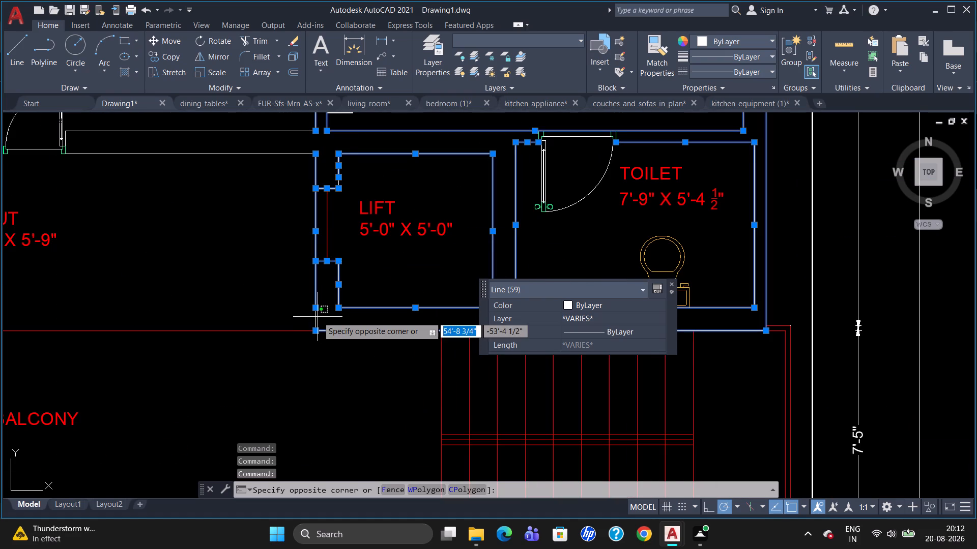
pyautogui.click(315, 319)
# Add both lines of the sitout's north wall between the double door and the lift to the selection.
pyautogui.scroll(-2, 320, 320)
pyautogui.scroll(2, 218, 274)
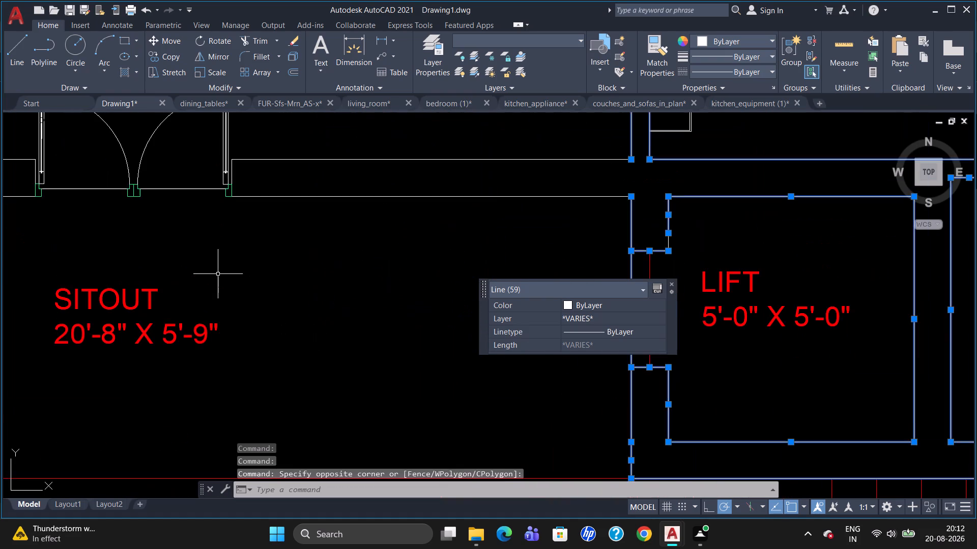
pyautogui.scroll(1, 218, 274)
pyautogui.scroll(-2, 268, 301)
pyautogui.click(363, 250)
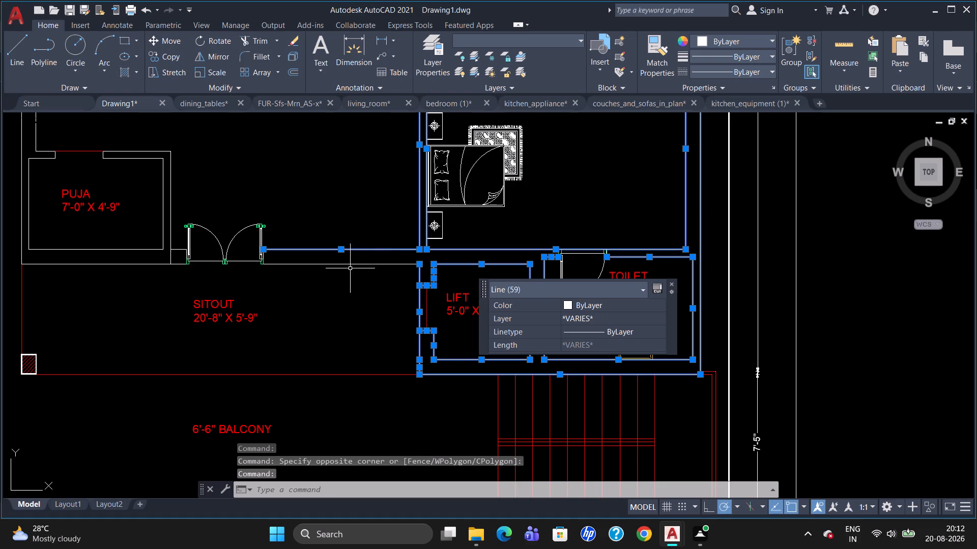
pyautogui.click(353, 265)
# Add the inner and outer lines of the Puja room's west and south walls to the selection.
pyautogui.scroll(-2, 321, 288)
pyautogui.scroll(1, 174, 248)
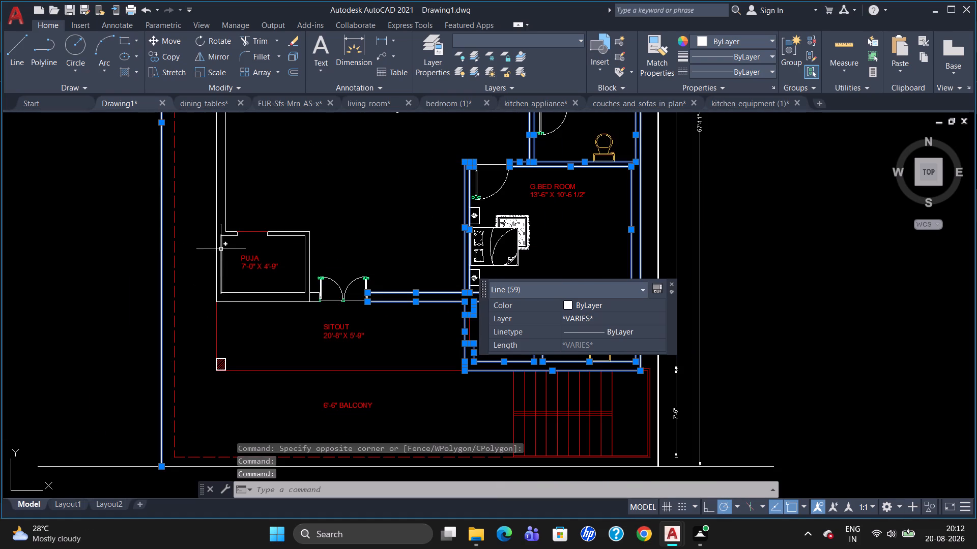
pyautogui.click(217, 249)
pyautogui.click(221, 254)
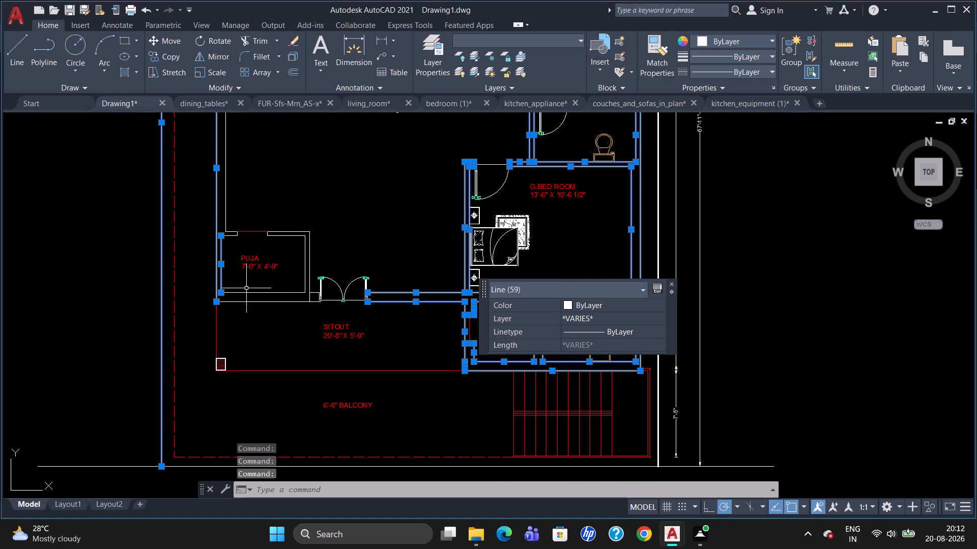
pyautogui.click(260, 294)
pyautogui.click(260, 302)
# Add the wall end lines on both sides of the sitout double door and the short wall line west of it to the selection.
pyautogui.scroll(1, 375, 306)
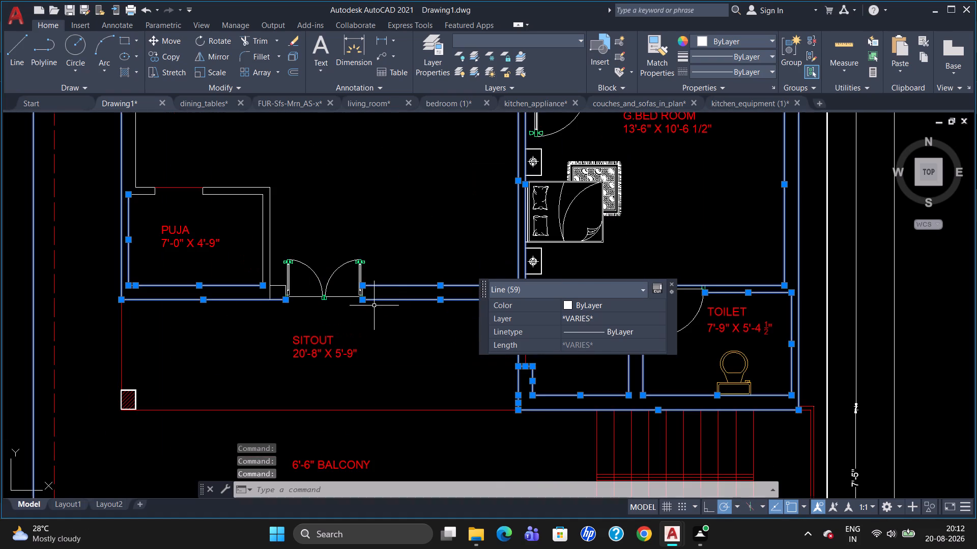
pyautogui.scroll(3, 366, 295)
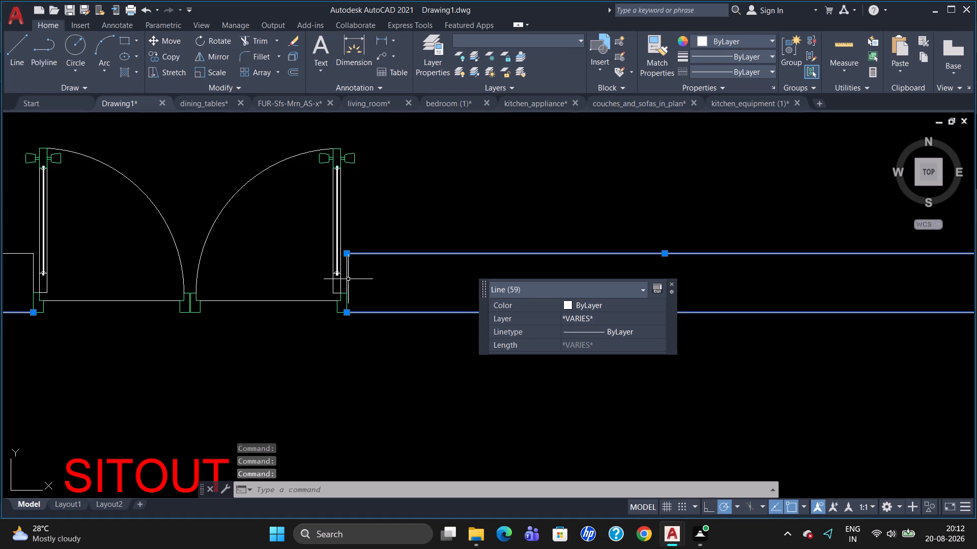
pyautogui.click(348, 279)
pyautogui.scroll(-2, 161, 304)
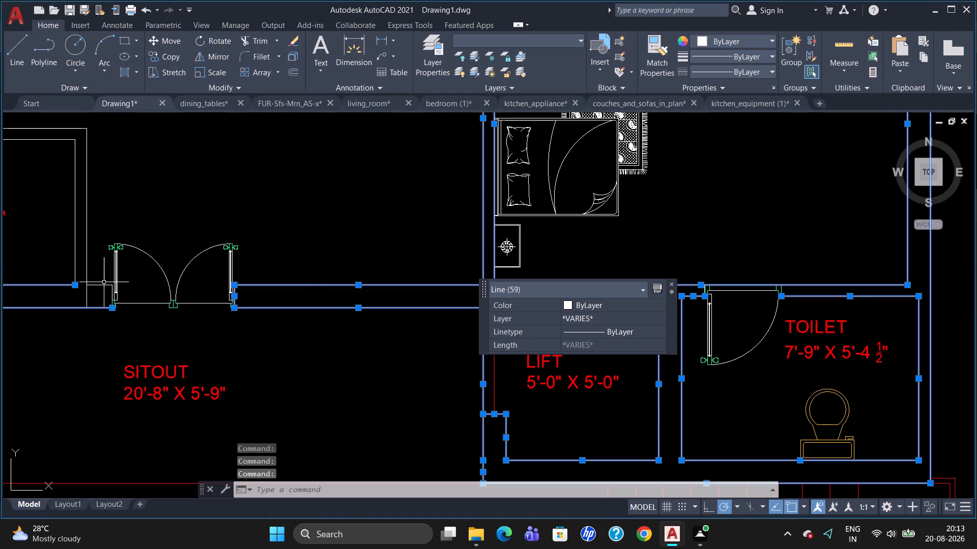
pyautogui.scroll(1, 104, 282)
pyautogui.click(117, 297)
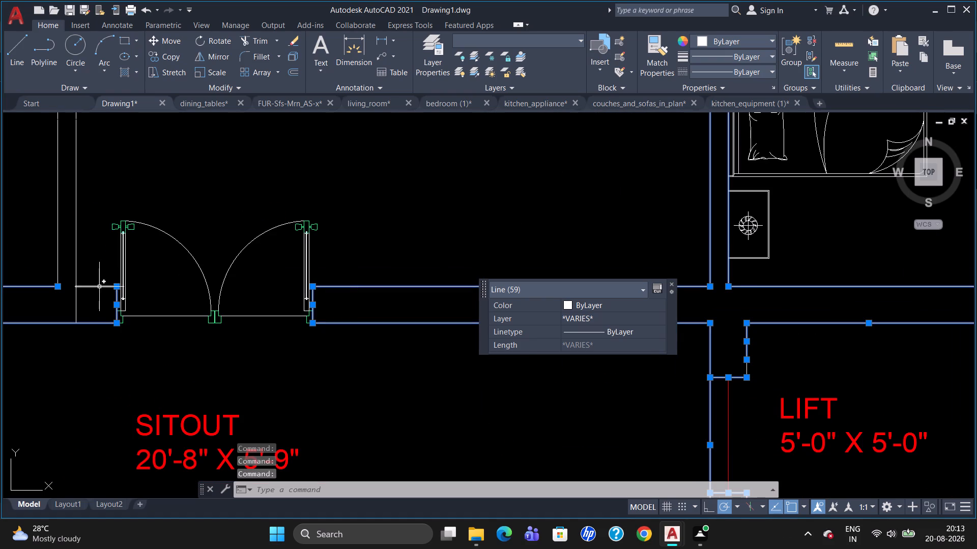
pyautogui.click(99, 287)
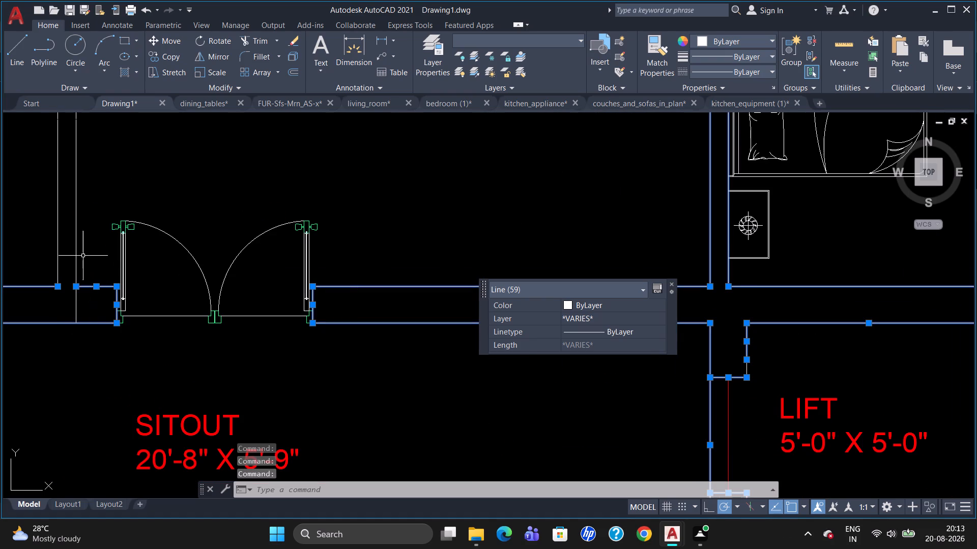
# Add the Puja room's east wall lines and its north wall lines east of the opening to the selection.
pyautogui.click(75, 249)
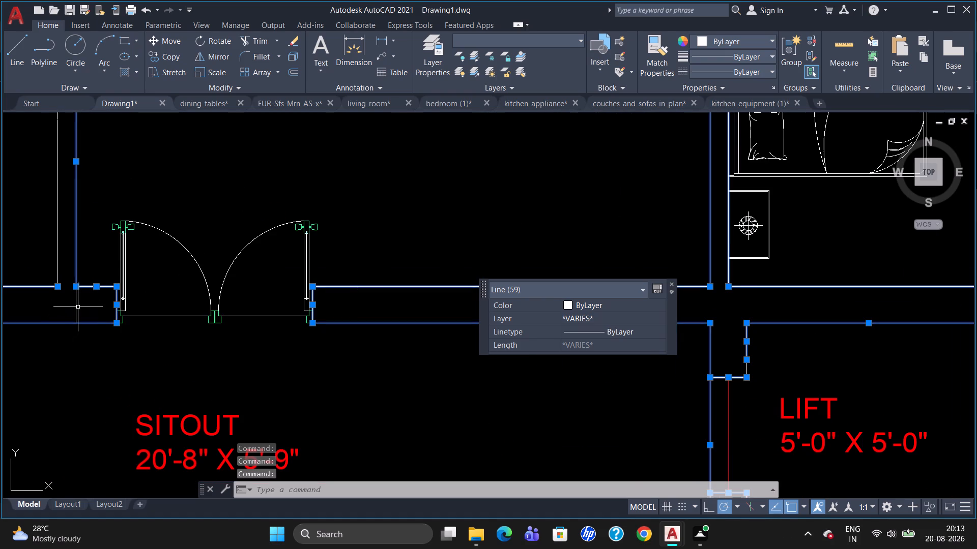
pyautogui.click(77, 302)
pyautogui.scroll(-2, 80, 308)
pyautogui.scroll(2, 53, 185)
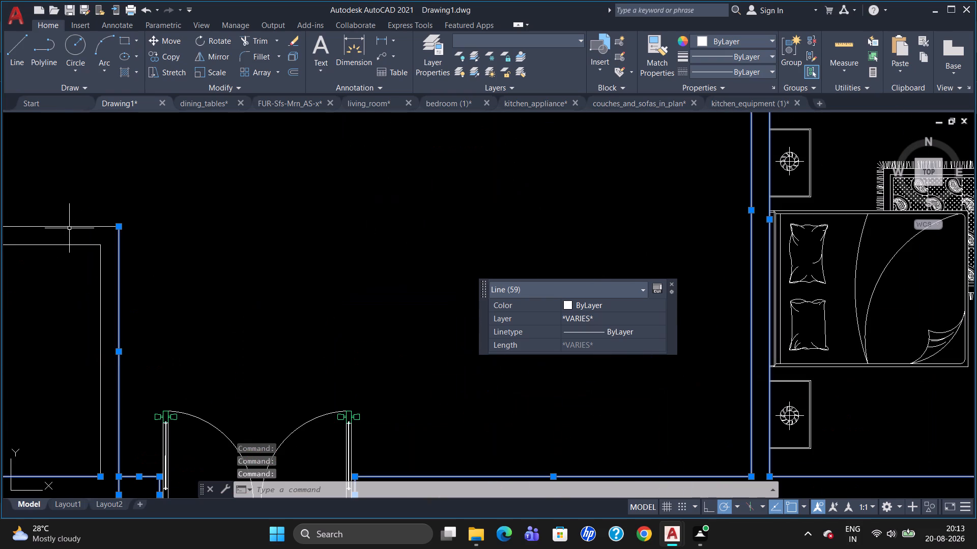
pyautogui.click(71, 227)
pyautogui.click(71, 243)
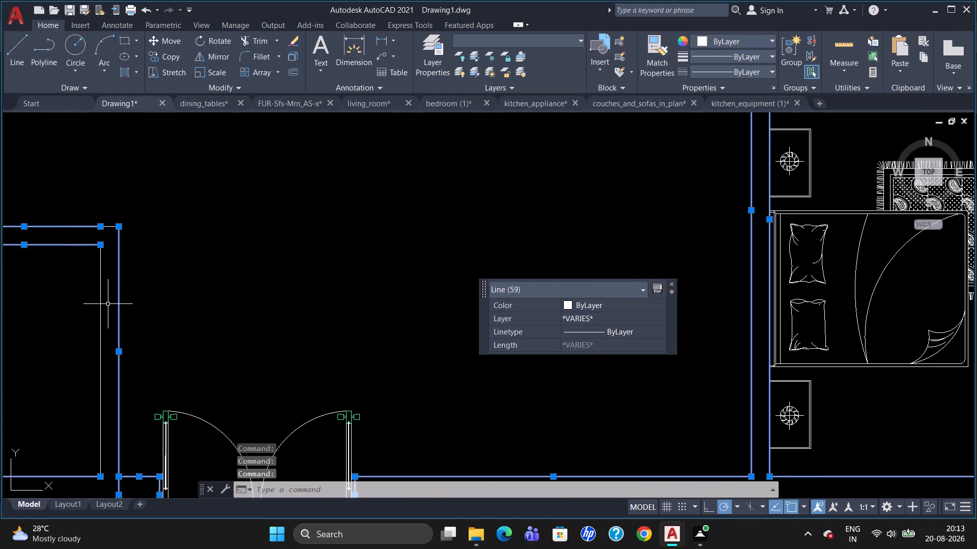
pyautogui.click(101, 304)
# Add the Puja opening's end lines, the north wall lines west of it and the adjoining inner west wall line to the selection.
pyautogui.scroll(-2, 101, 304)
pyautogui.scroll(5, 51, 283)
pyautogui.scroll(-2, 298, 257)
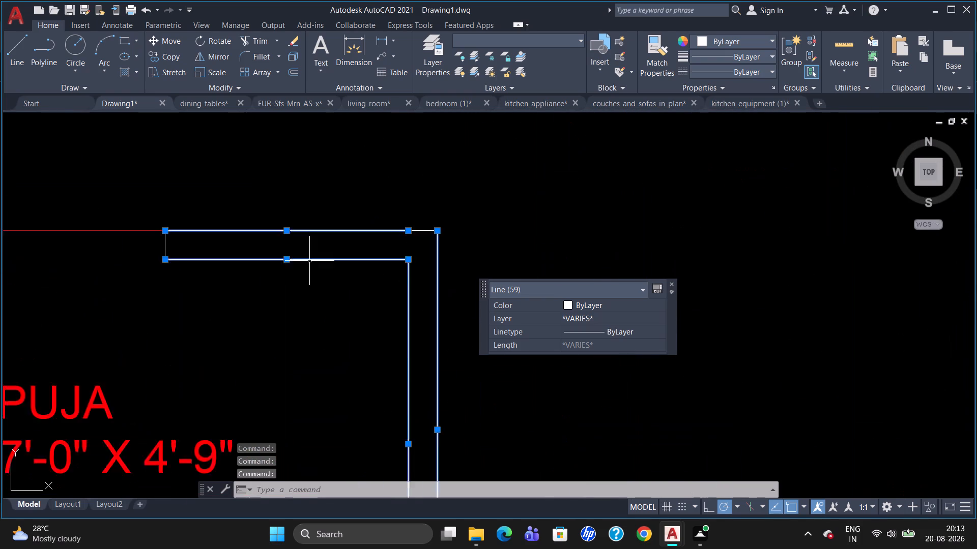
pyautogui.scroll(-2, 311, 262)
pyautogui.scroll(2, 225, 272)
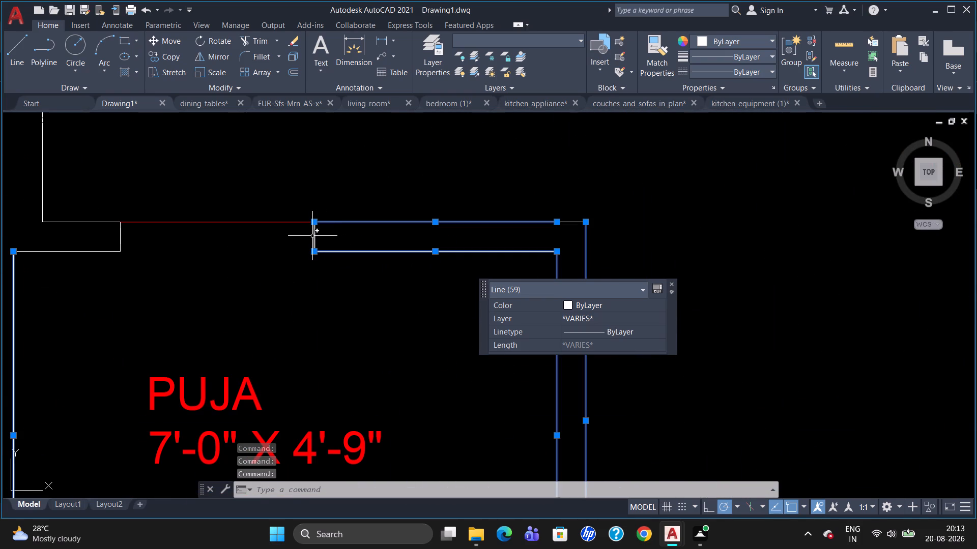
pyautogui.click(313, 236)
pyautogui.click(121, 238)
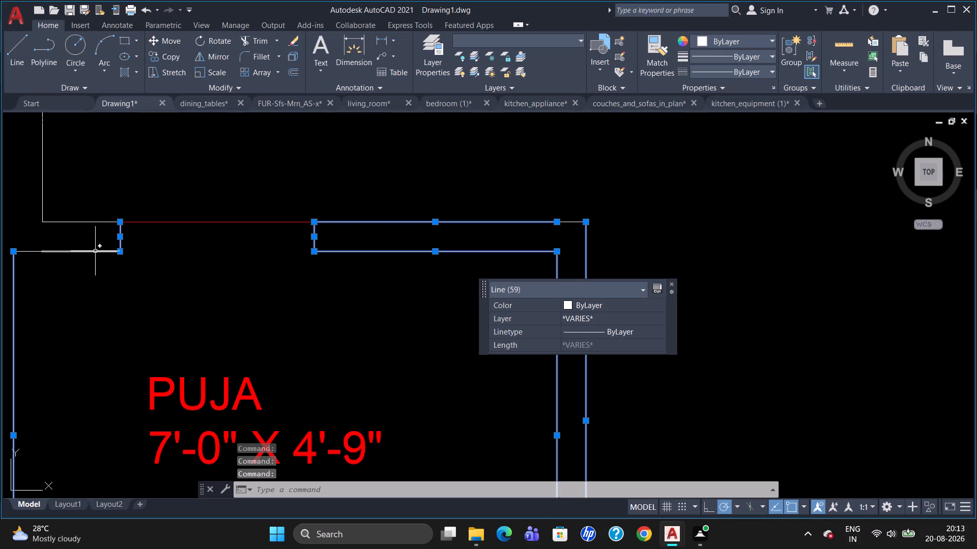
pyautogui.click(84, 252)
pyautogui.click(77, 221)
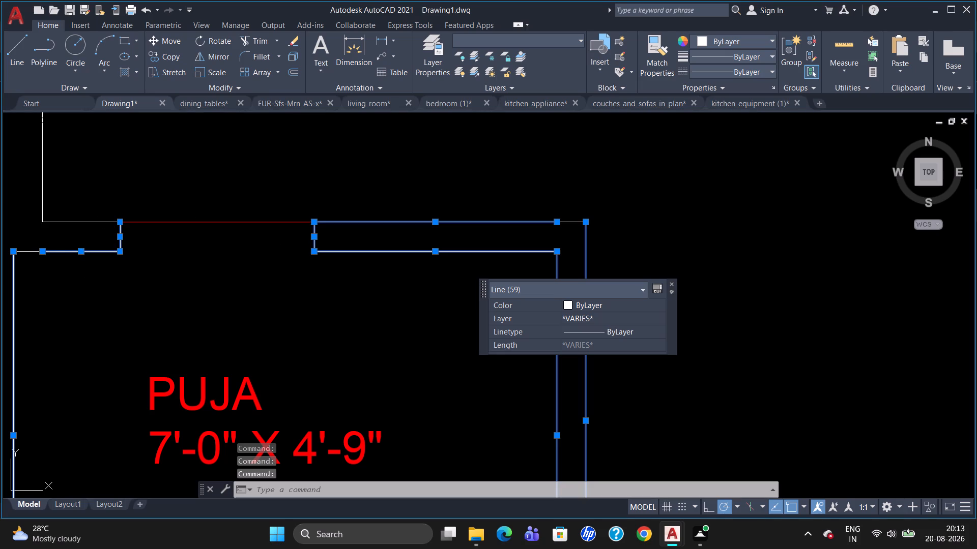
pyautogui.click(43, 179)
pyautogui.click(26, 252)
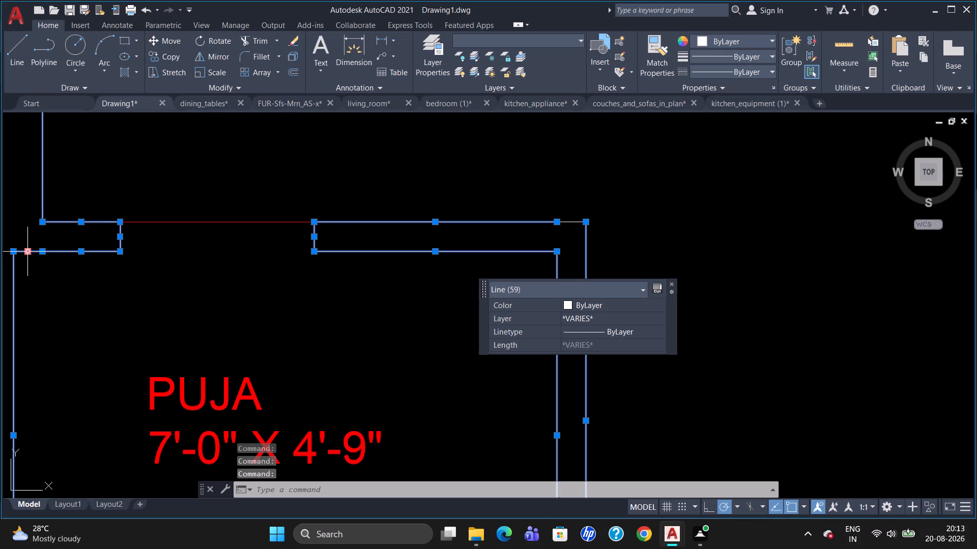
pyautogui.scroll(-3, 329, 230)
pyautogui.scroll(-4, 478, 187)
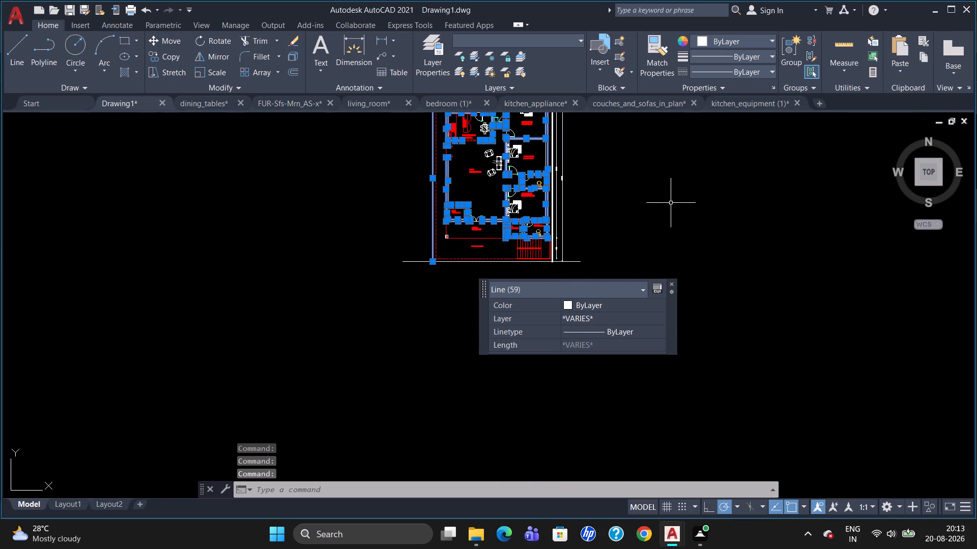
# Set the lineweight of all selected wall and plot boundary lines to 0.30 mm and clear the selection.
pyautogui.scroll(2, 642, 209)
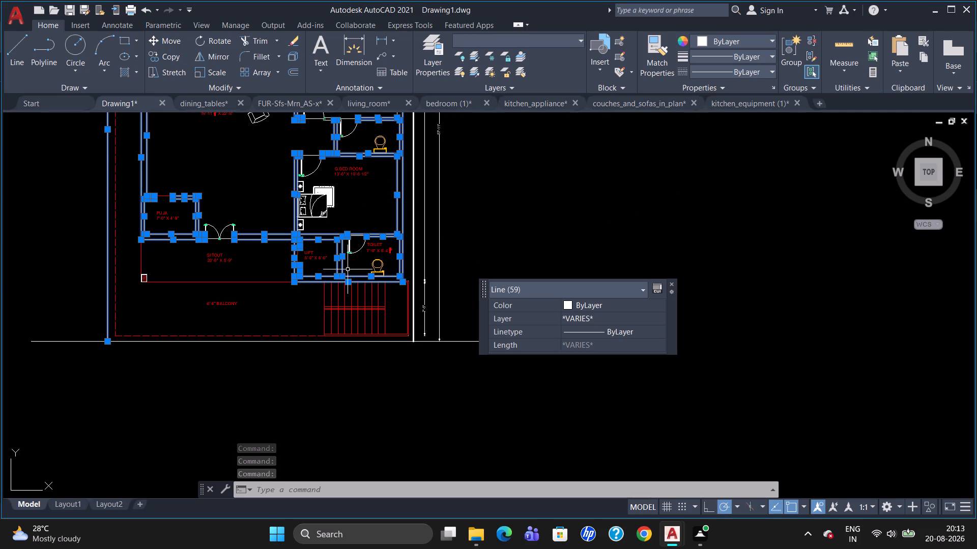
pyautogui.scroll(1, 348, 269)
pyautogui.scroll(-3, 349, 271)
pyautogui.scroll(2, 295, 153)
pyautogui.scroll(-1, 382, 232)
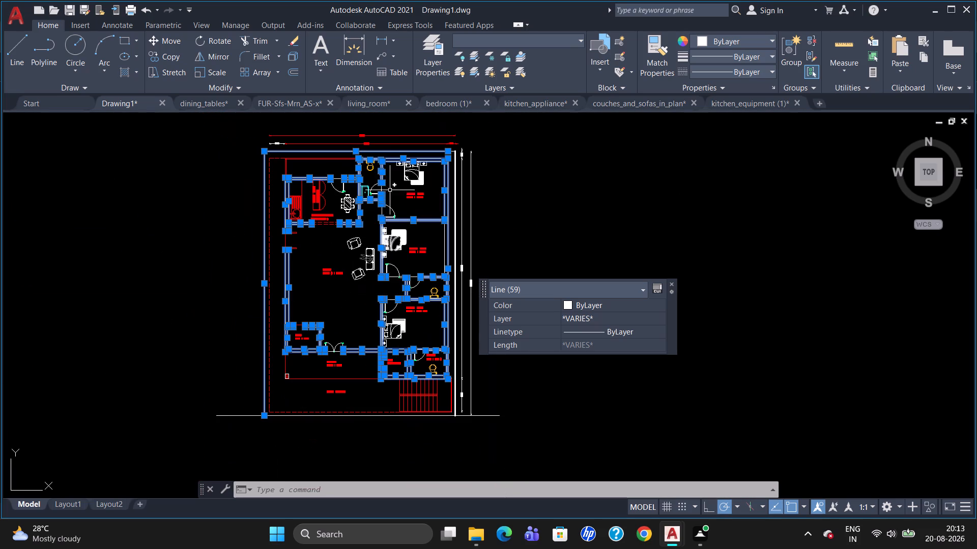
pyautogui.click(725, 69)
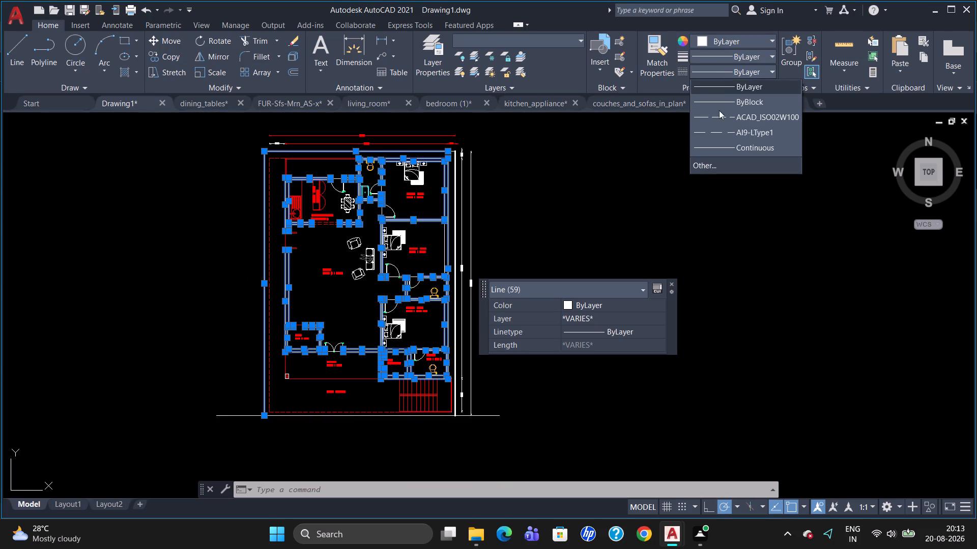
pyautogui.click(750, 50)
pyautogui.click(750, 60)
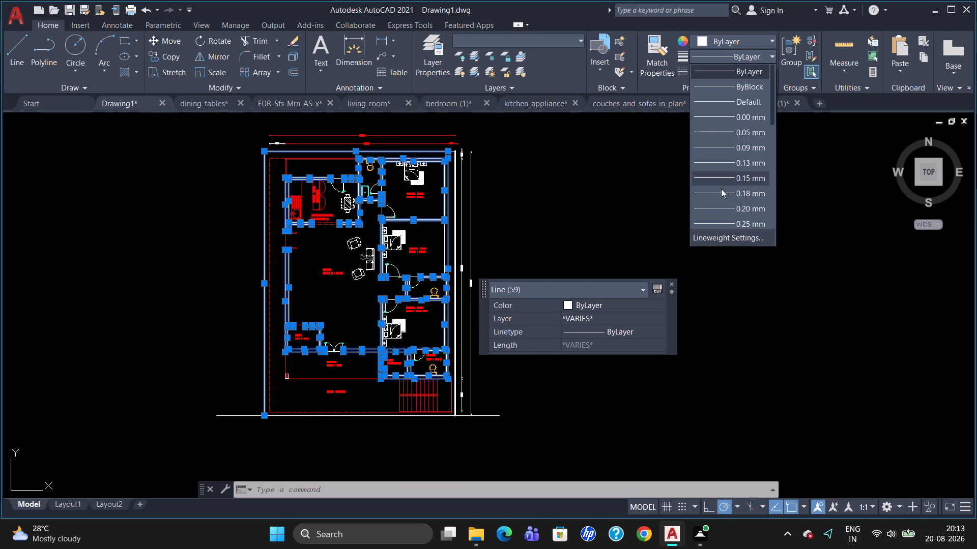
pyautogui.scroll(-1, 758, 158)
pyautogui.click(746, 150)
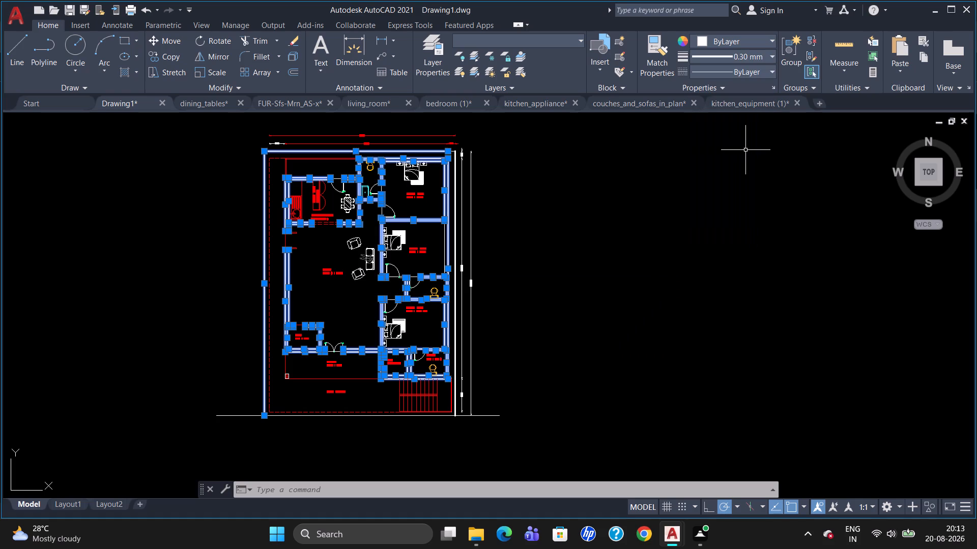
pyautogui.press('Escape')
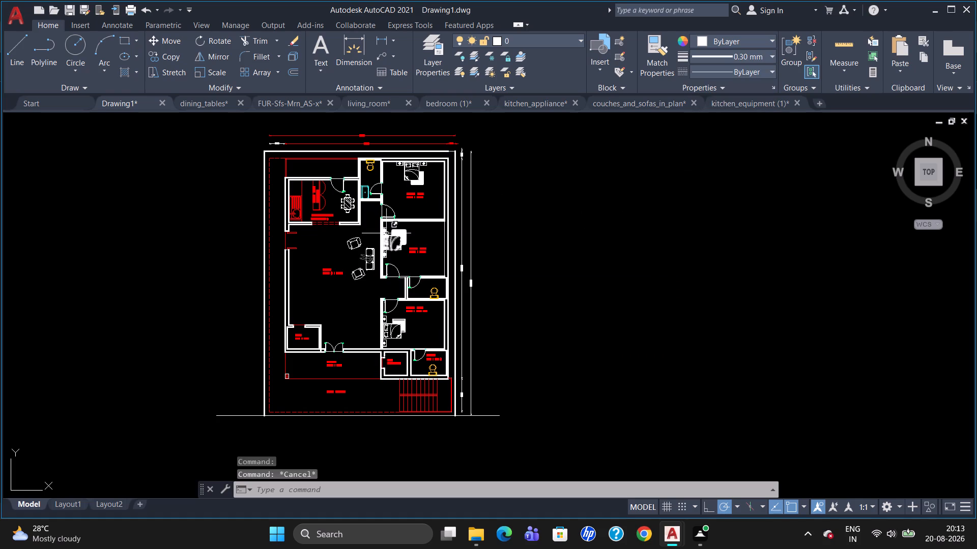
# Select all objects similar to the house's east outer wall line and set their lineweight to 0.25 mm.
pyautogui.scroll(1, 395, 235)
pyautogui.scroll(-1, 493, 245)
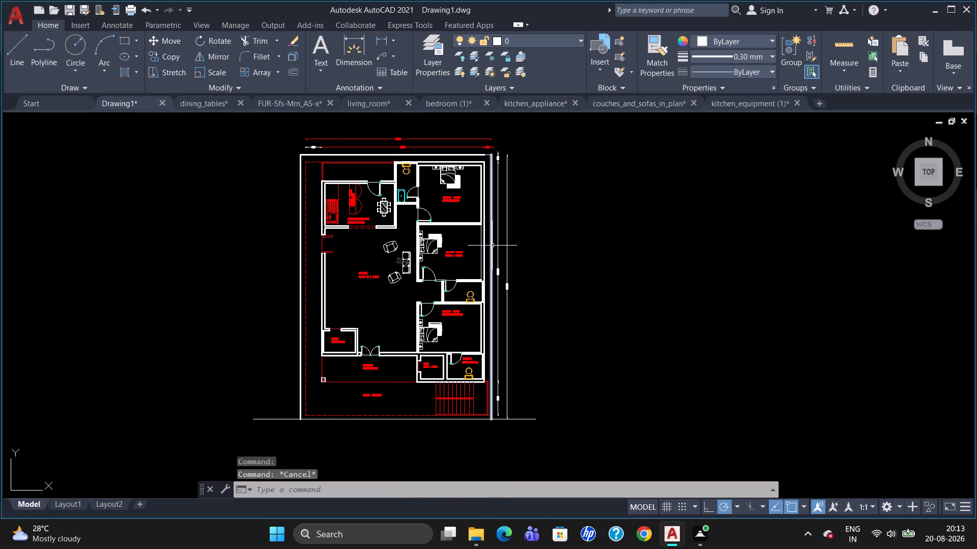
pyautogui.scroll(1, 492, 246)
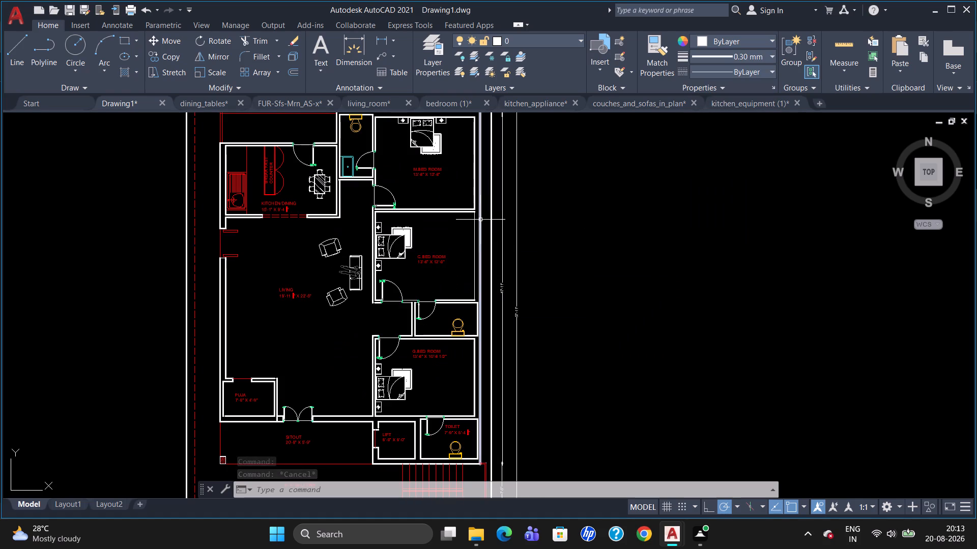
pyautogui.click(480, 220)
pyautogui.rightClick(480, 220)
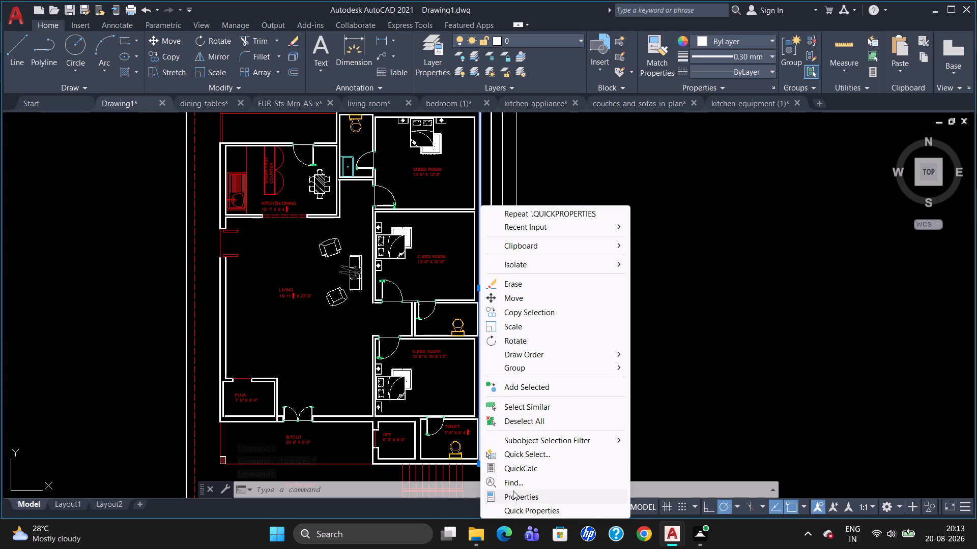
pyautogui.click(524, 405)
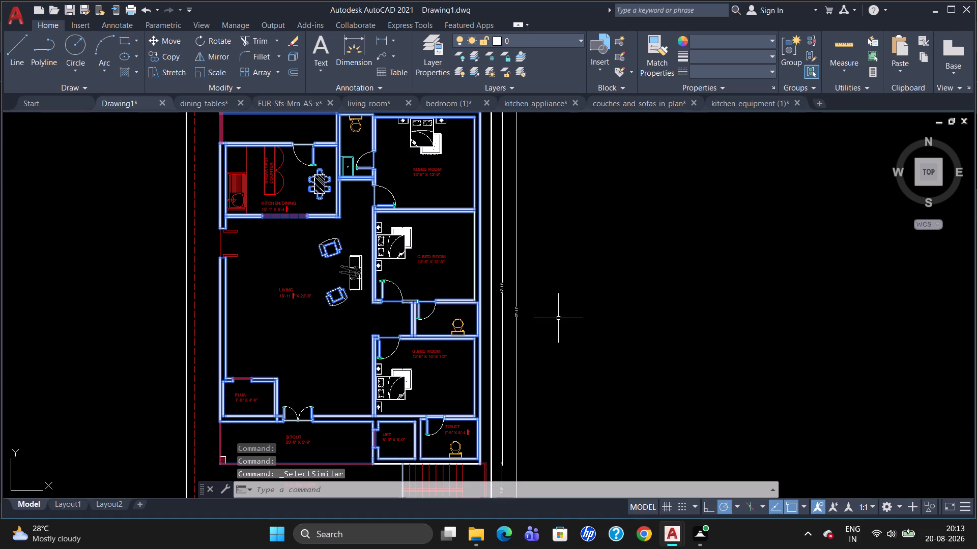
pyautogui.click(755, 56)
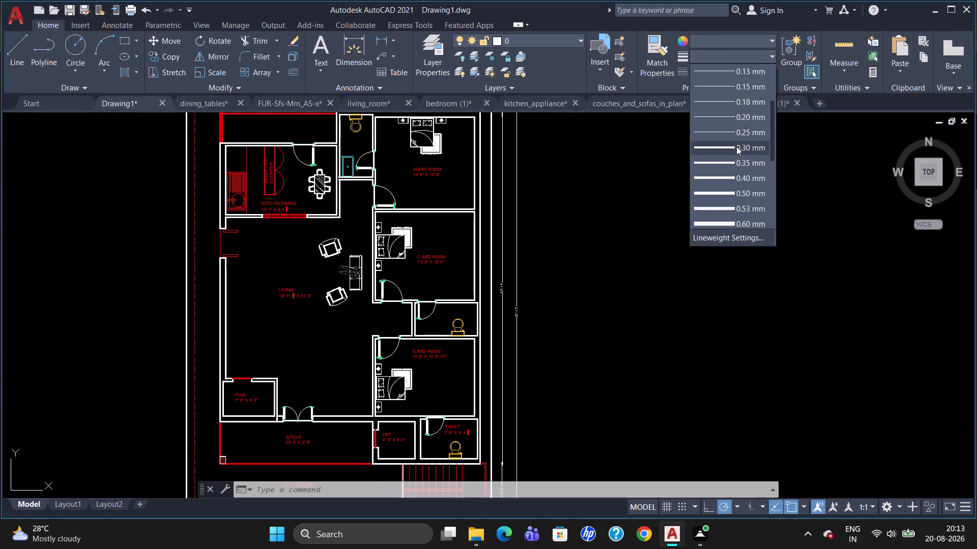
pyautogui.click(741, 134)
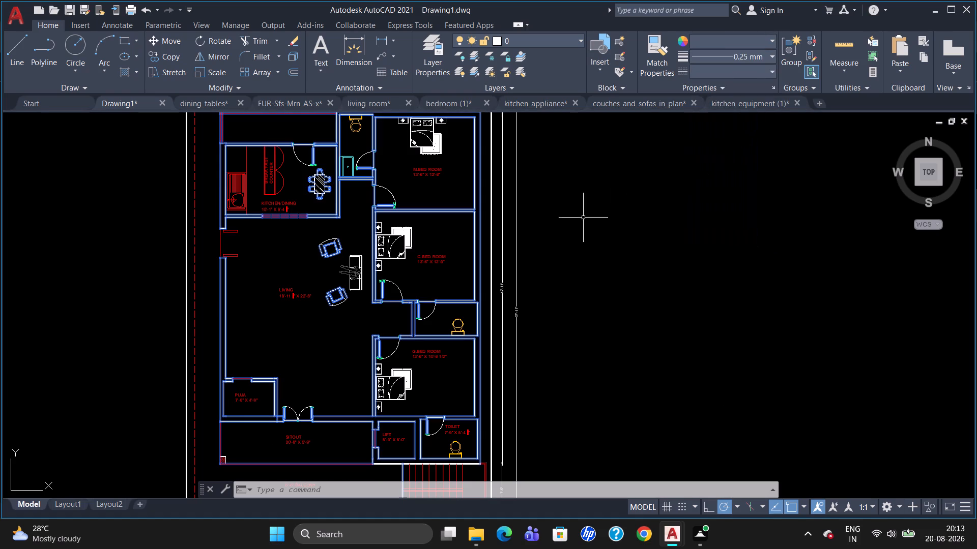
pyautogui.press('Escape')
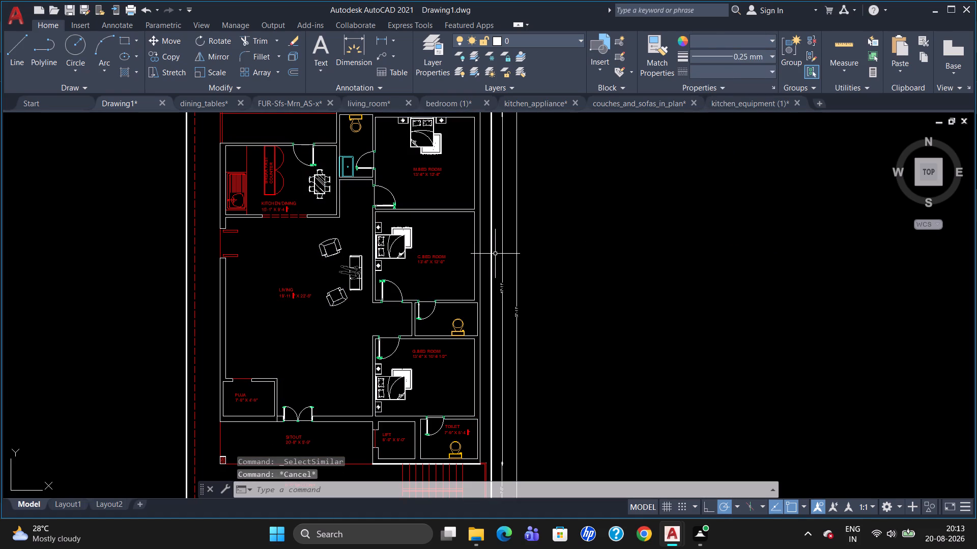
# Set the lineweight of the east plot boundary line to 0.25 mm.
pyautogui.click(493, 274)
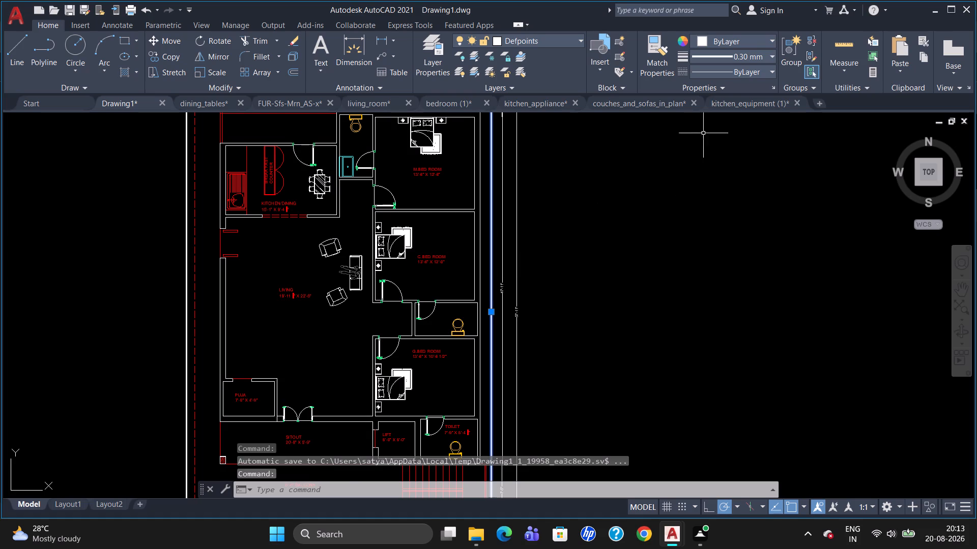
pyautogui.click(751, 50)
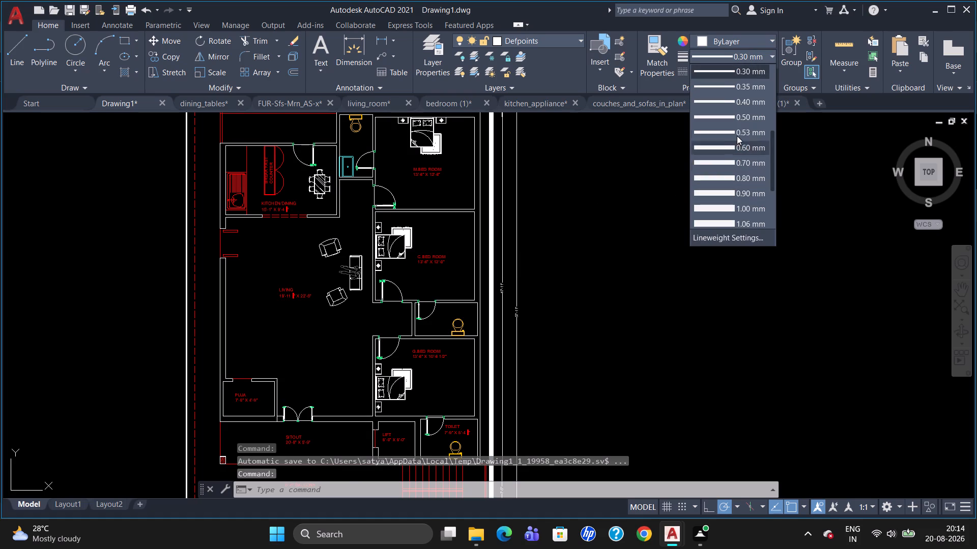
pyautogui.scroll(1, 736, 107)
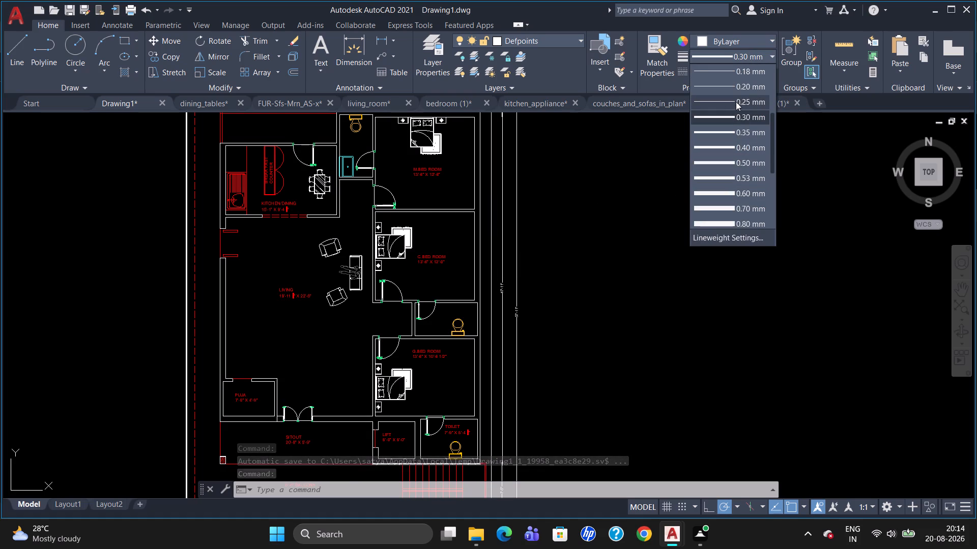
pyautogui.click(736, 102)
pyautogui.press('Escape')
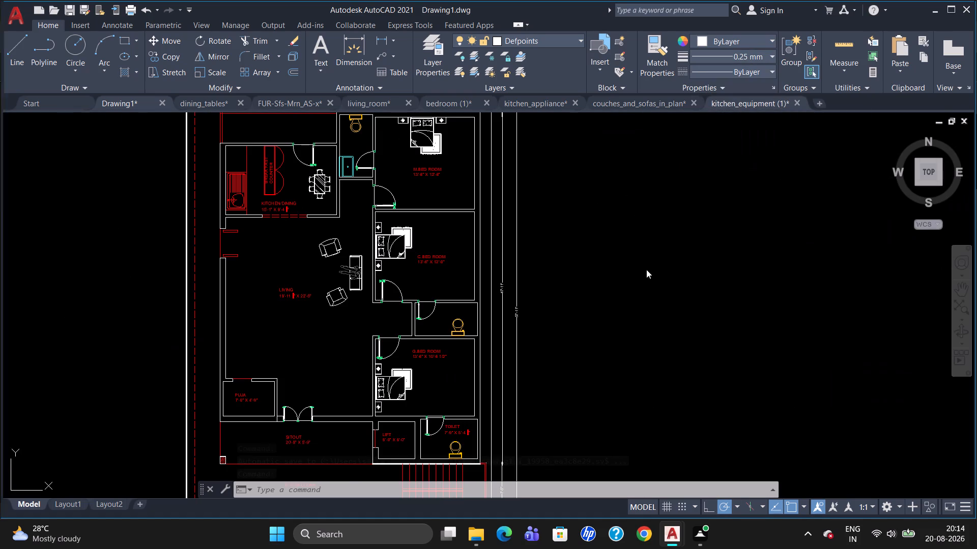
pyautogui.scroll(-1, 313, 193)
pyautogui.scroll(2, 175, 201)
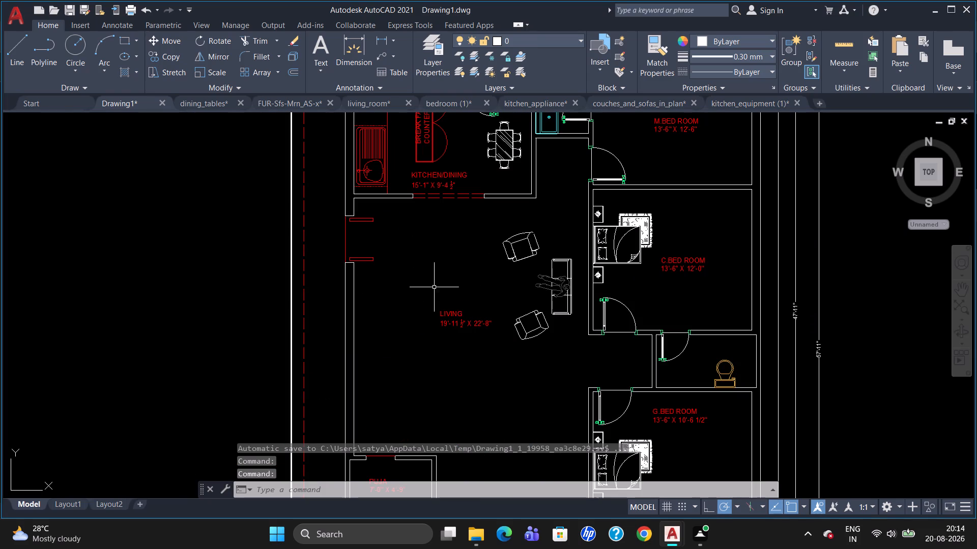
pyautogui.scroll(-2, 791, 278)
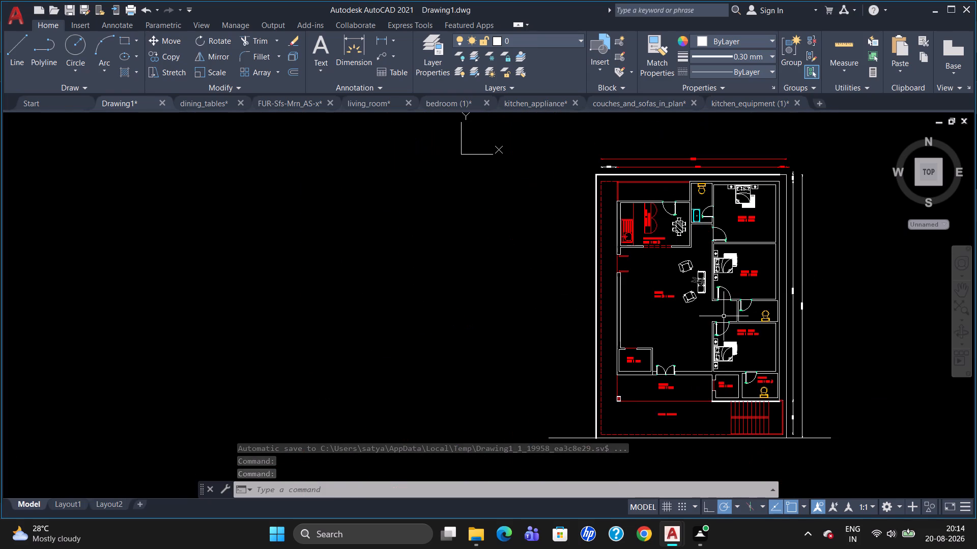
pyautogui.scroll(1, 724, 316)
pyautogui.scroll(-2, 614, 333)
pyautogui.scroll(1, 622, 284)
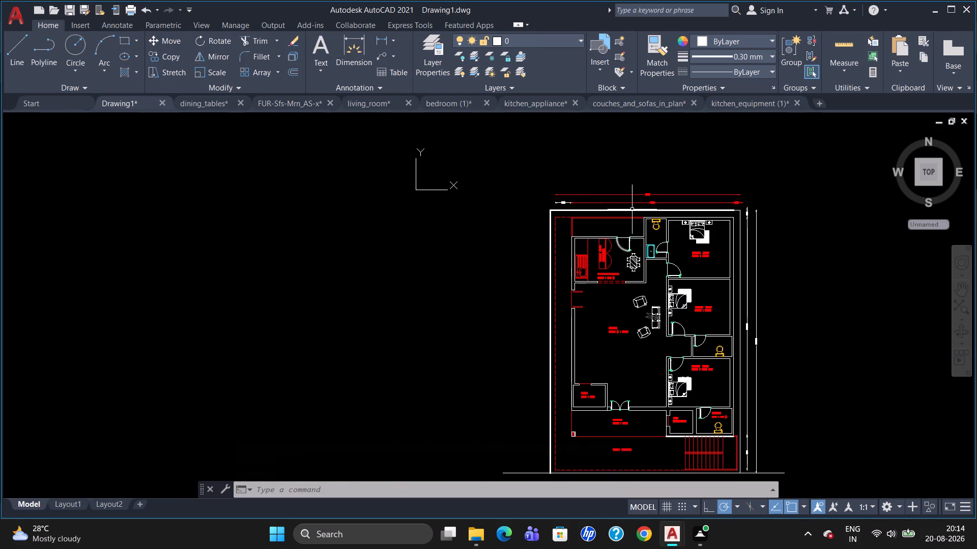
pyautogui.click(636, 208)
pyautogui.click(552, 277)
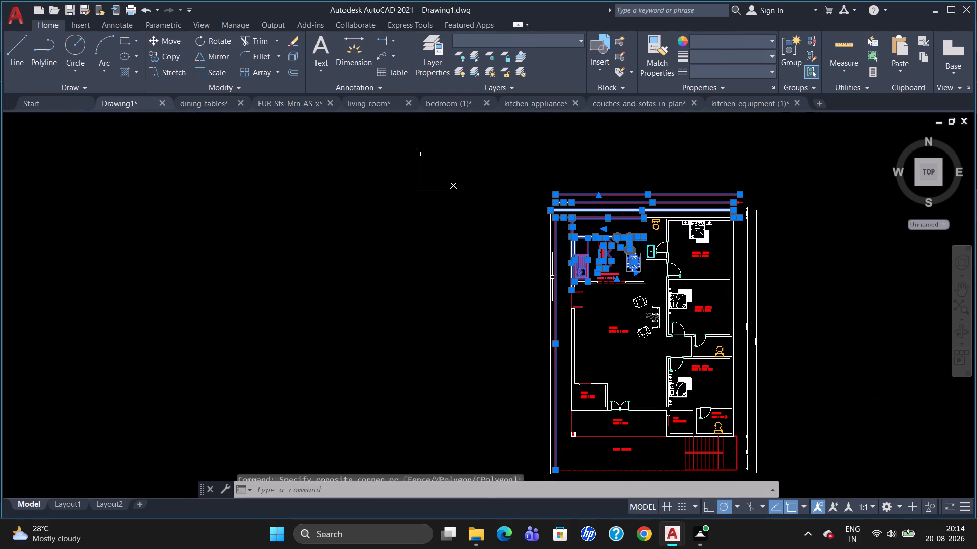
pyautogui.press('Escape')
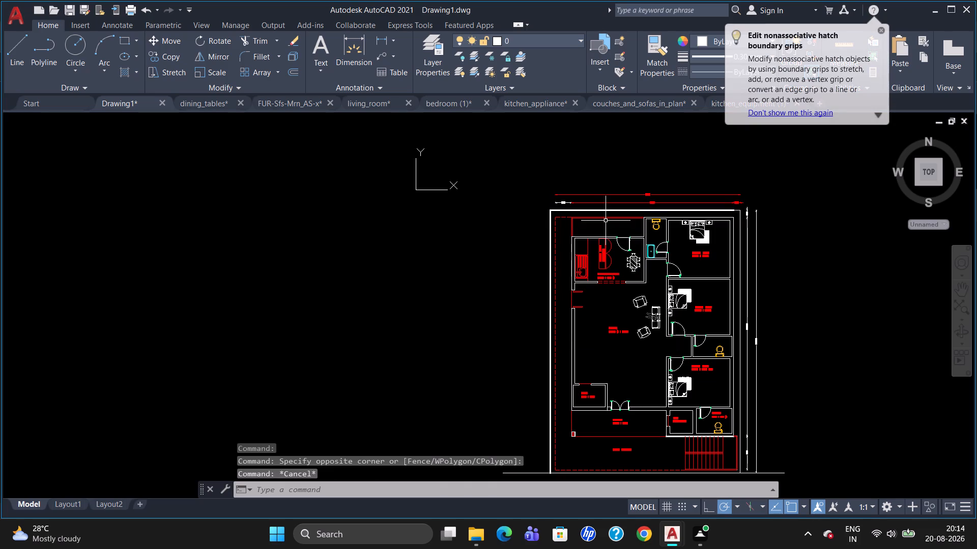
# Set the lineweight of the north and west plot boundary lines to 0.25 mm.
pyautogui.click(609, 211)
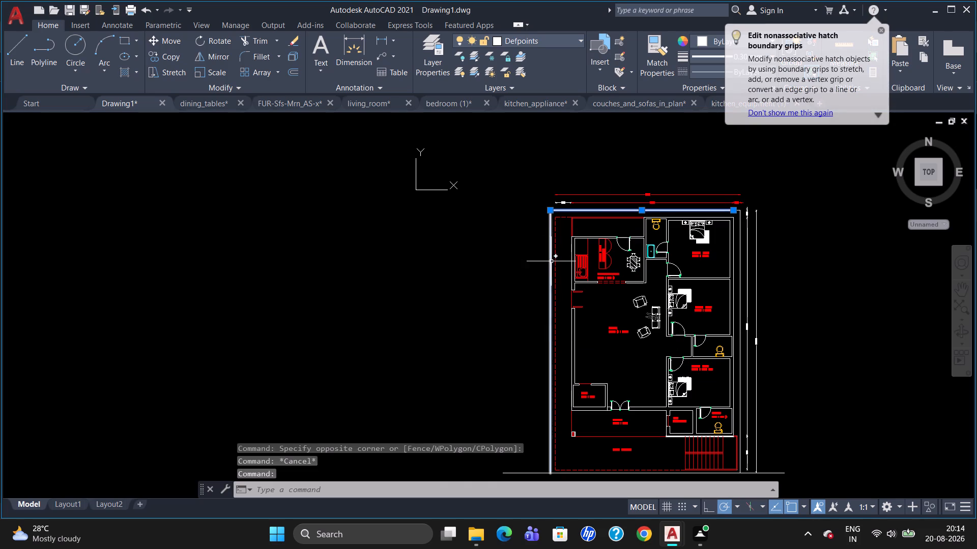
pyautogui.click(551, 262)
pyautogui.click(883, 30)
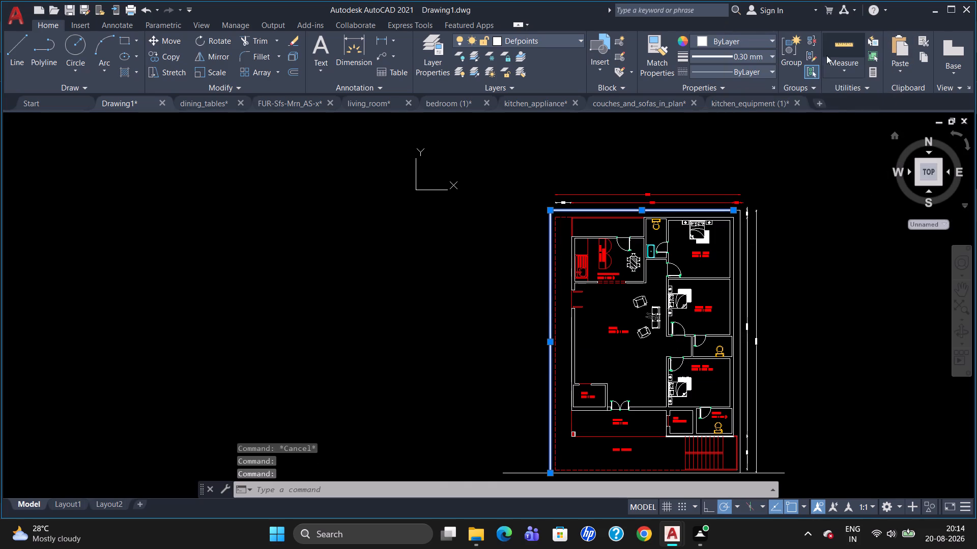
pyautogui.click(750, 58)
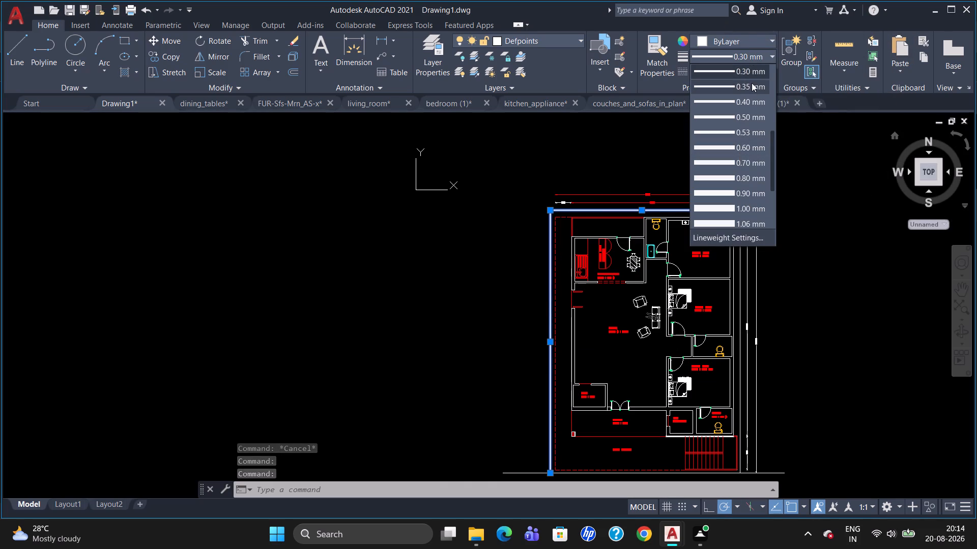
pyautogui.scroll(2, 753, 83)
pyautogui.click(750, 149)
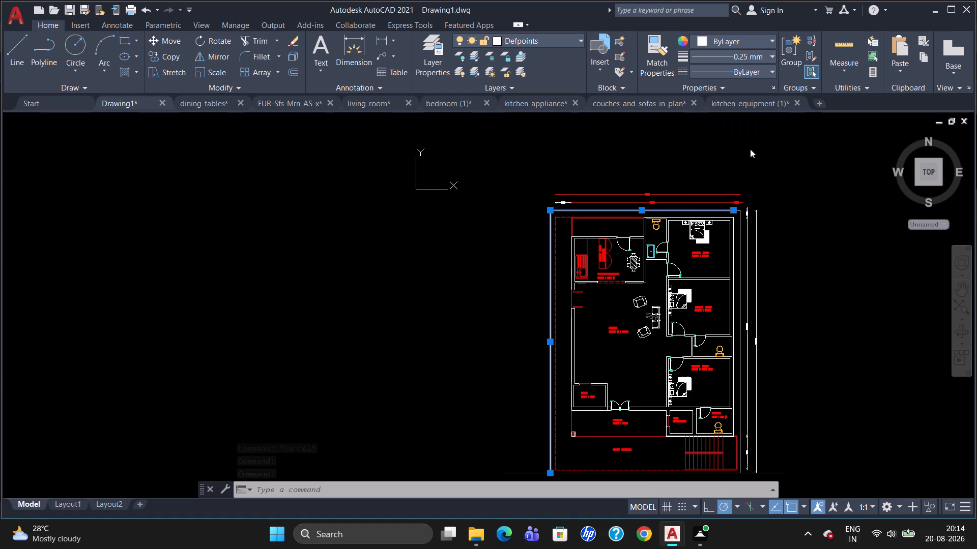
pyautogui.press('Escape')
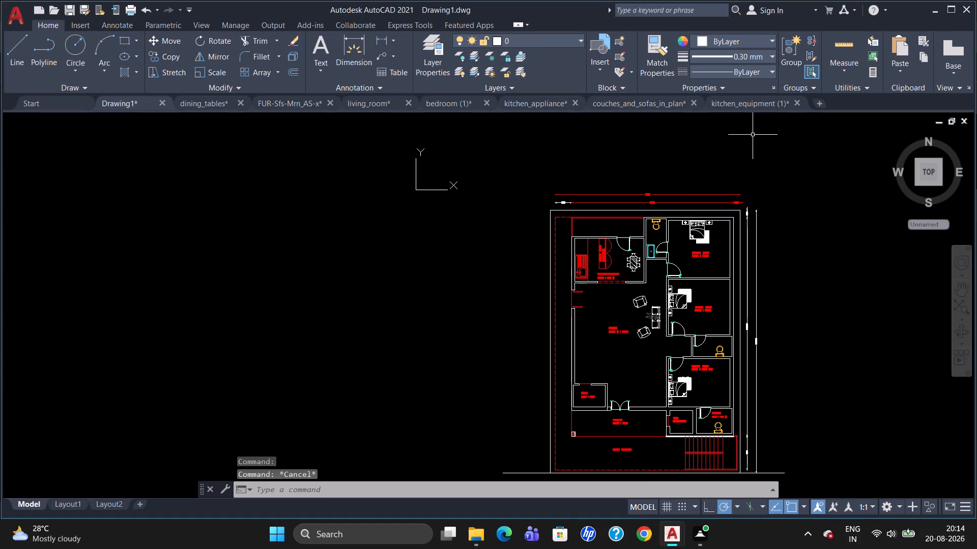
# Change the colour of the dining table group in the Kitchen/Dining room to index color 18.
pyautogui.scroll(2, 712, 310)
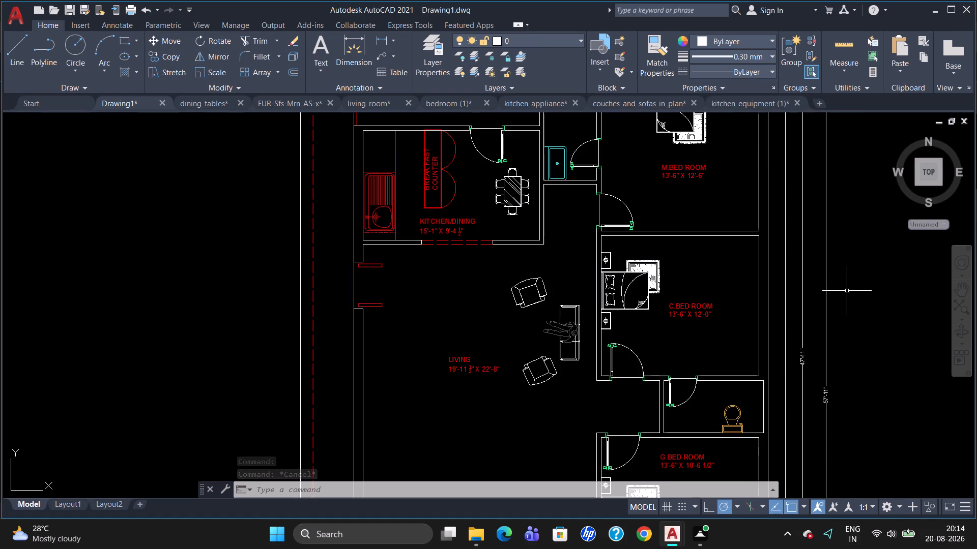
pyautogui.scroll(-2, 844, 291)
pyautogui.scroll(2, 791, 408)
pyautogui.scroll(-1, 765, 396)
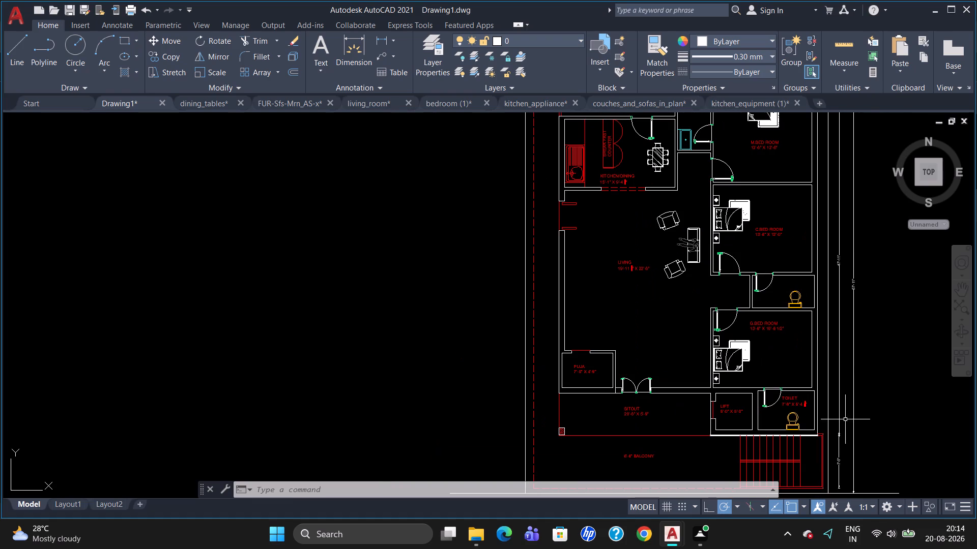
pyautogui.scroll(1, 838, 377)
pyautogui.scroll(-1, 806, 371)
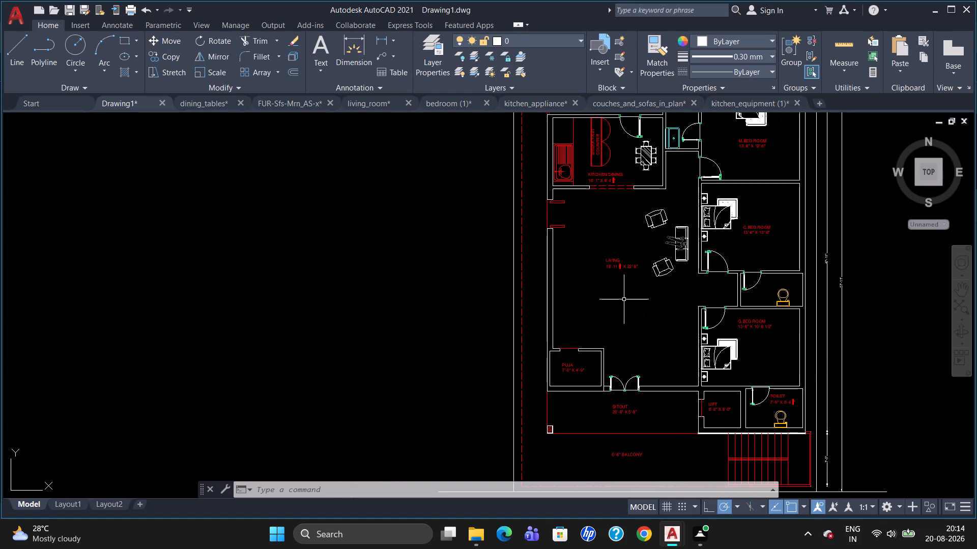
pyautogui.click(639, 157)
pyautogui.rightClick(639, 157)
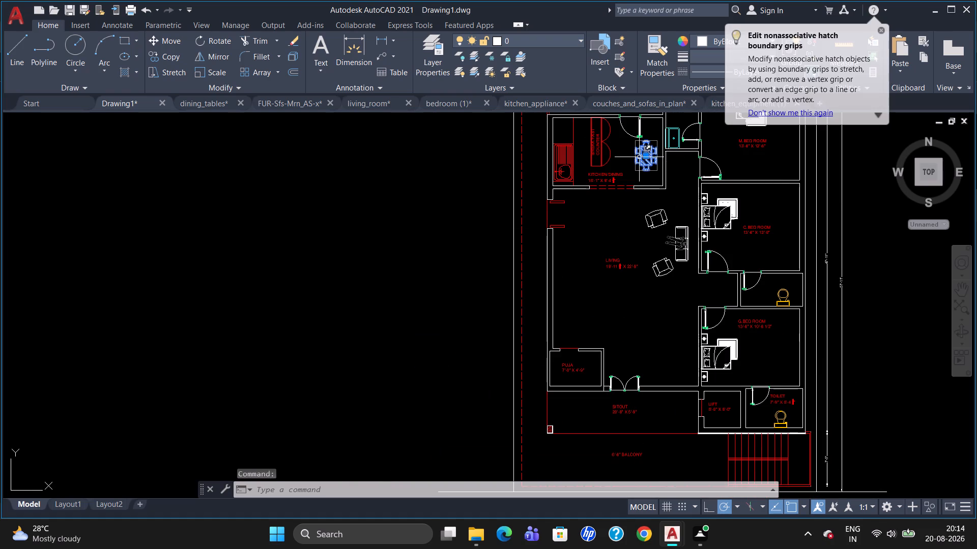
pyautogui.click(683, 424)
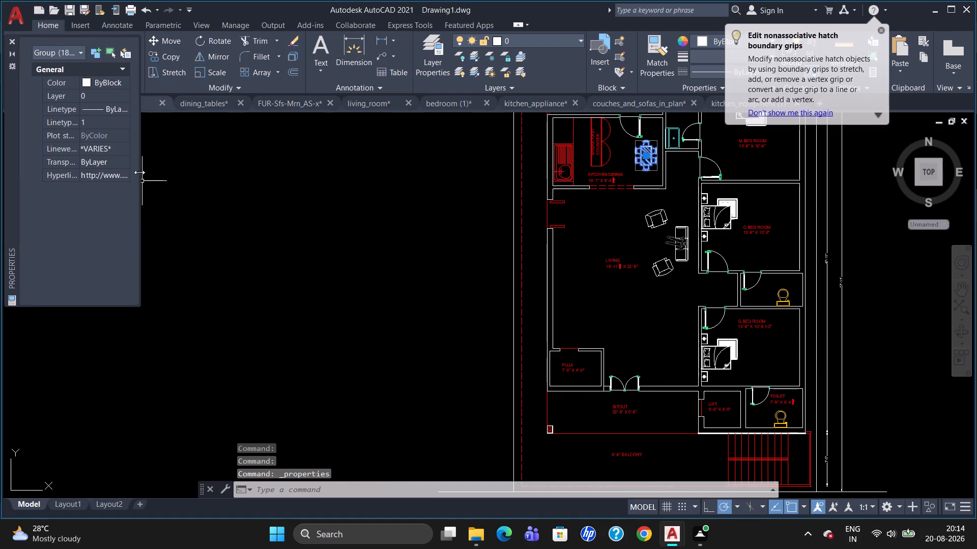
pyautogui.click(115, 81)
pyautogui.click(113, 82)
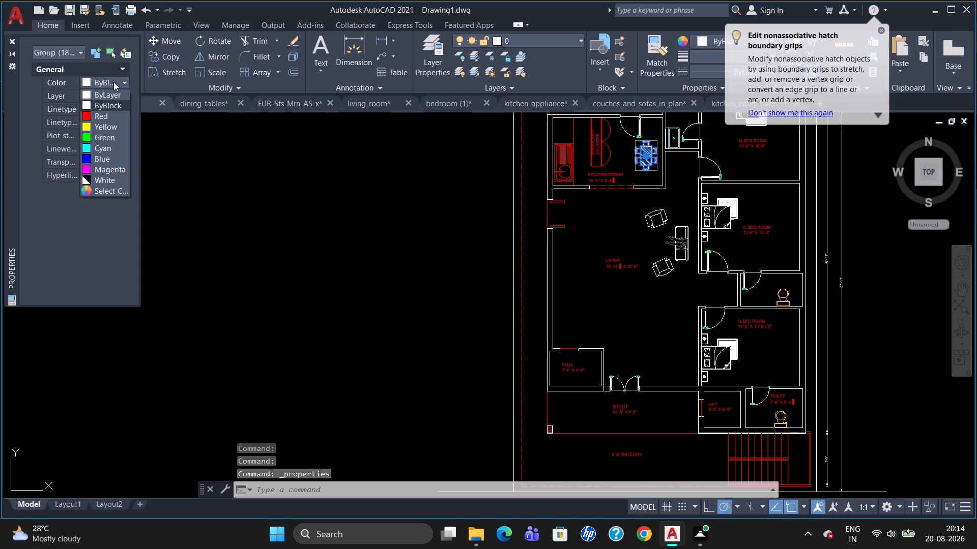
pyautogui.click(108, 192)
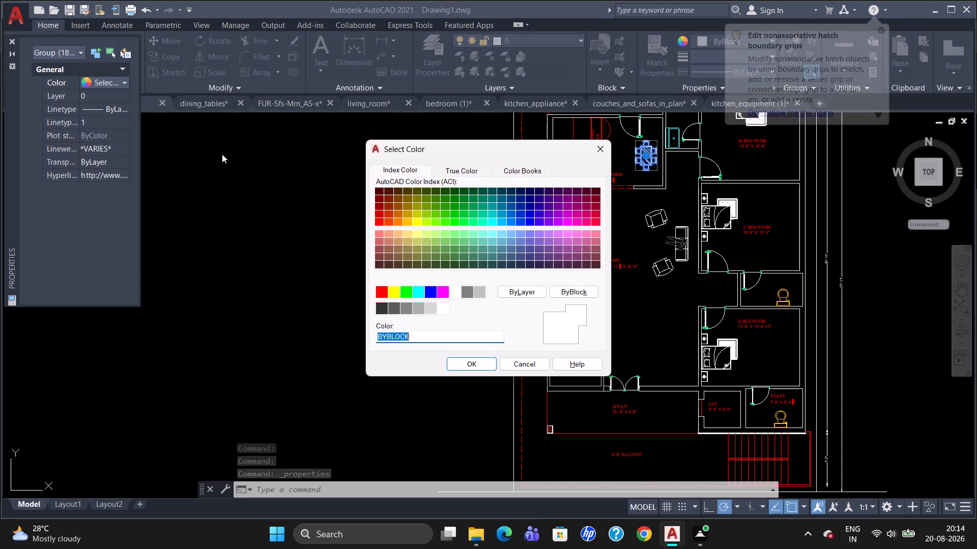
pyautogui.click(381, 190)
pyautogui.click(471, 359)
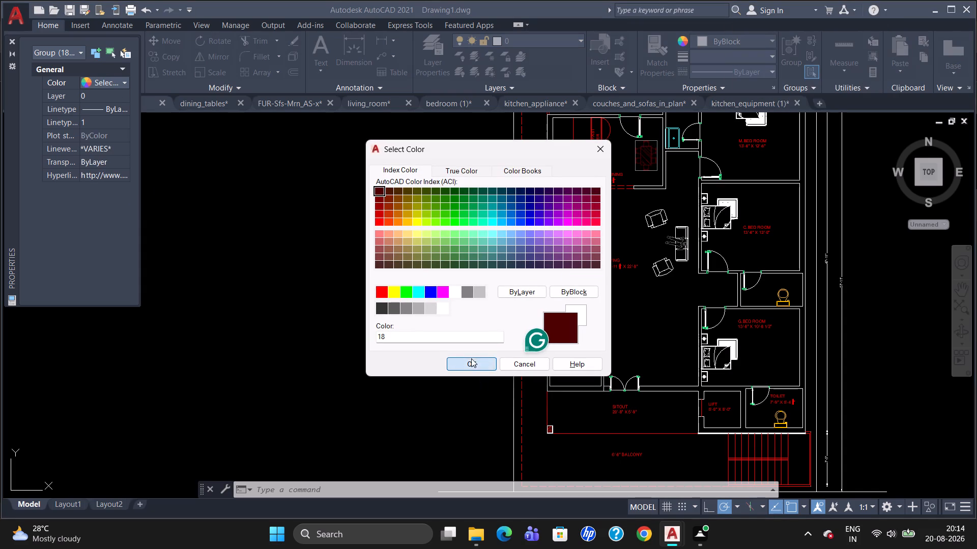
# Close the object properties palette and clear the dining table selection.
pyautogui.click(427, 219)
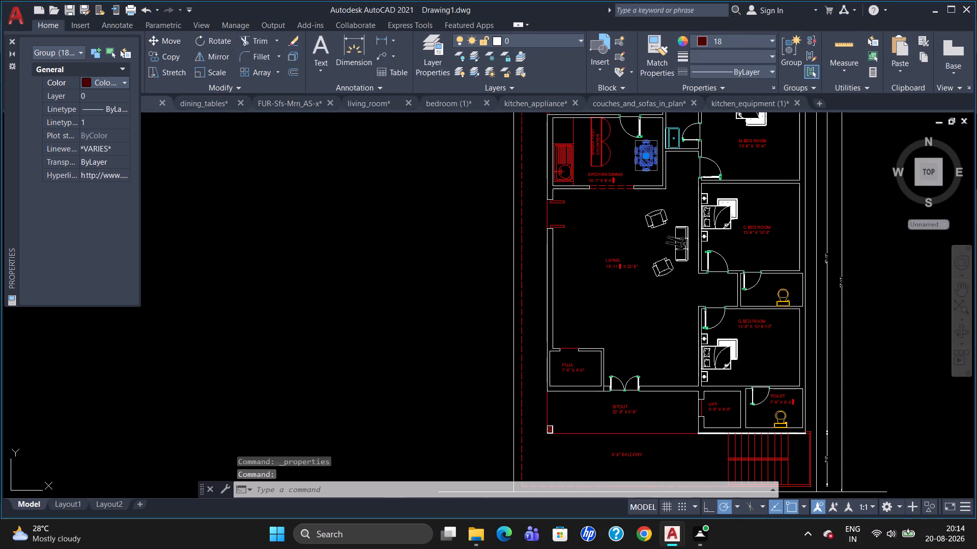
pyautogui.click(9, 43)
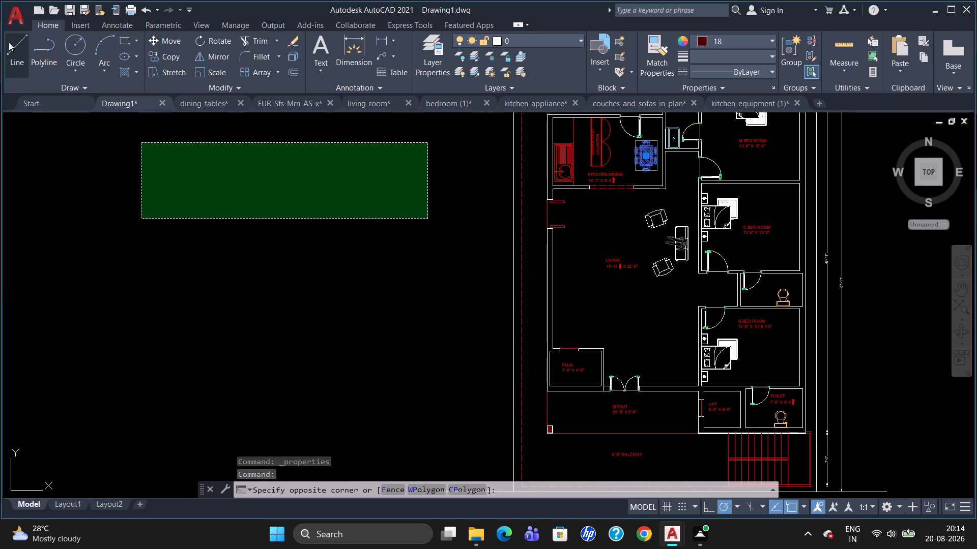
pyautogui.press('Escape')
pyautogui.press('Escape')
# Examine the recoloured dining table and the bedroom, living room and dimension areas across the floor plan.
pyautogui.scroll(2, 686, 149)
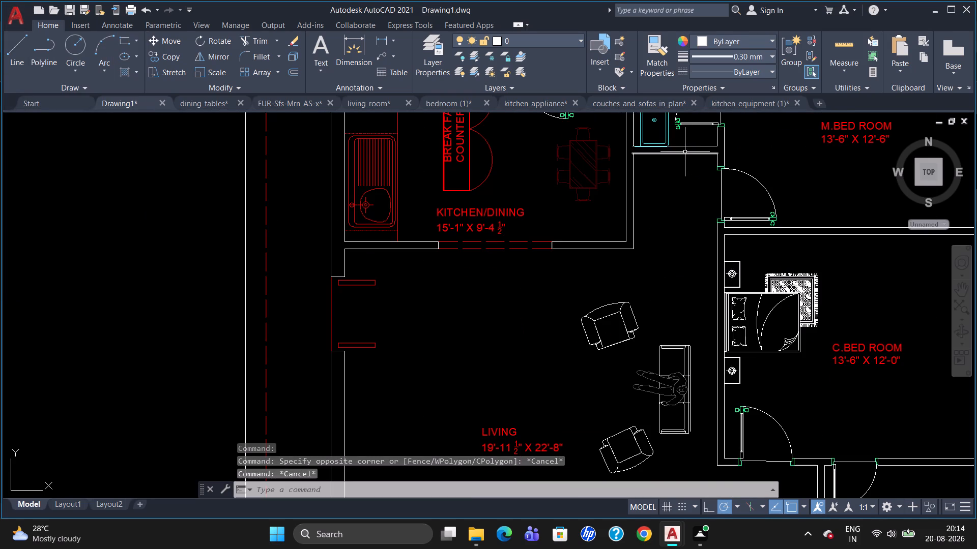
pyautogui.scroll(-1, 671, 178)
pyautogui.scroll(-2, 809, 205)
pyautogui.scroll(3, 847, 219)
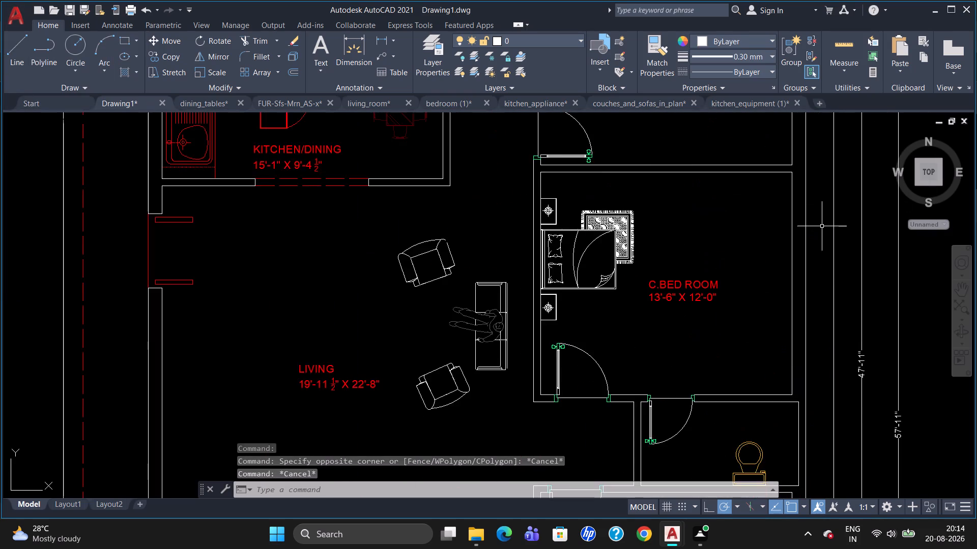
pyautogui.scroll(-3, 822, 229)
pyautogui.scroll(2, 861, 262)
pyautogui.scroll(-1, 835, 259)
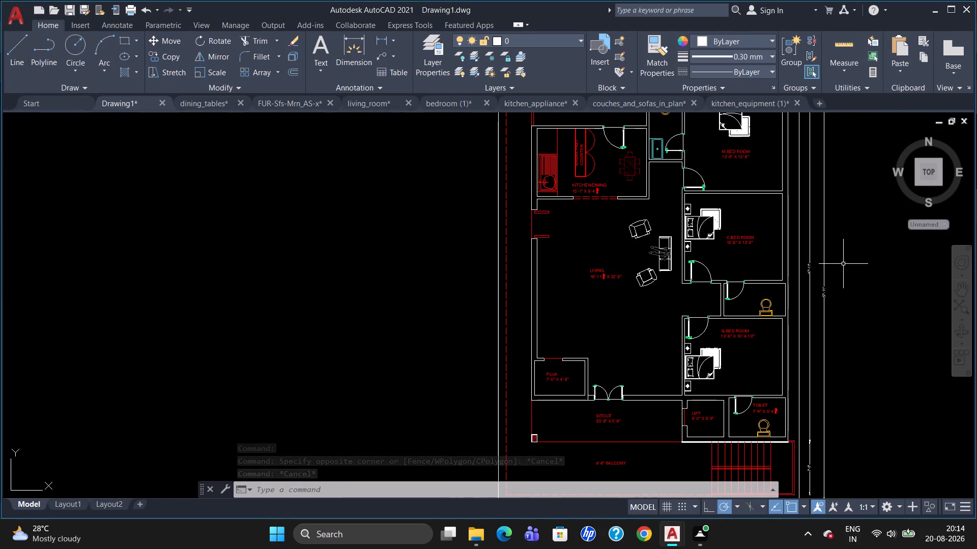
pyautogui.scroll(2, 842, 262)
pyautogui.scroll(-3, 777, 239)
pyautogui.scroll(1, 819, 187)
pyautogui.scroll(-1, 813, 199)
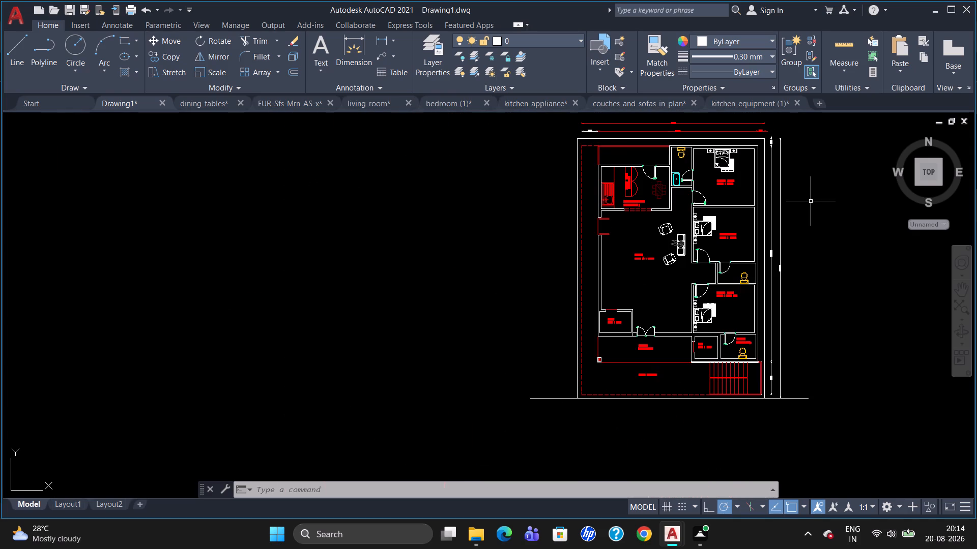
pyautogui.scroll(1, 801, 159)
pyautogui.scroll(1, 714, 176)
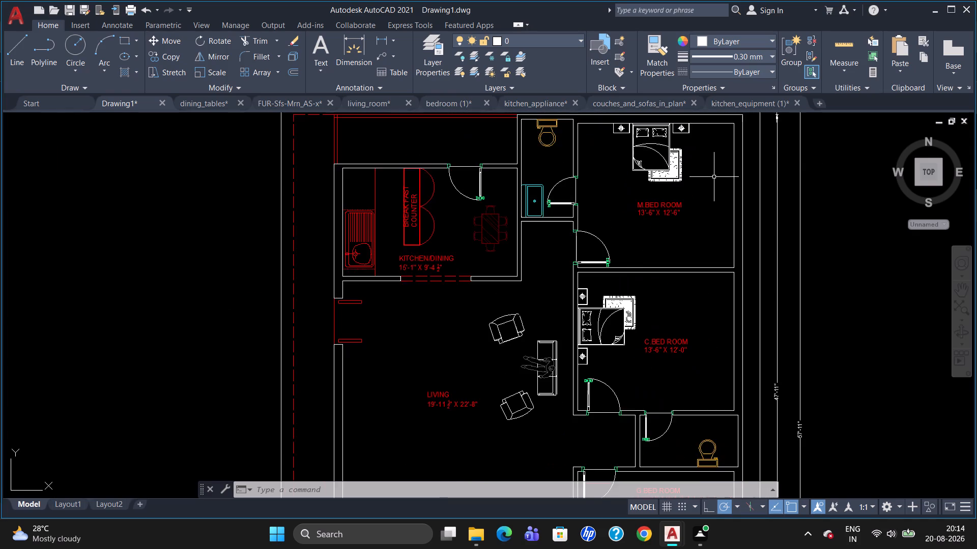
pyautogui.scroll(-1, 711, 190)
pyautogui.scroll(2, 703, 139)
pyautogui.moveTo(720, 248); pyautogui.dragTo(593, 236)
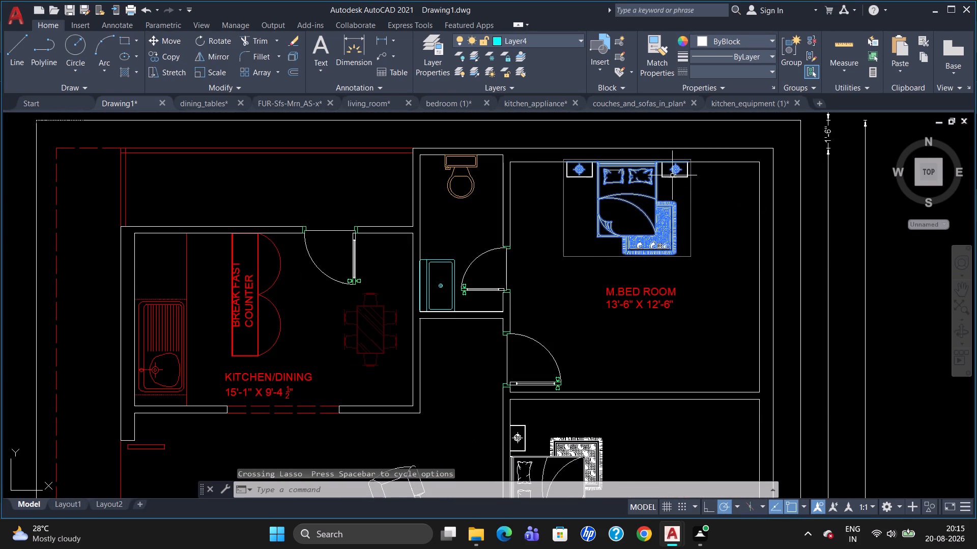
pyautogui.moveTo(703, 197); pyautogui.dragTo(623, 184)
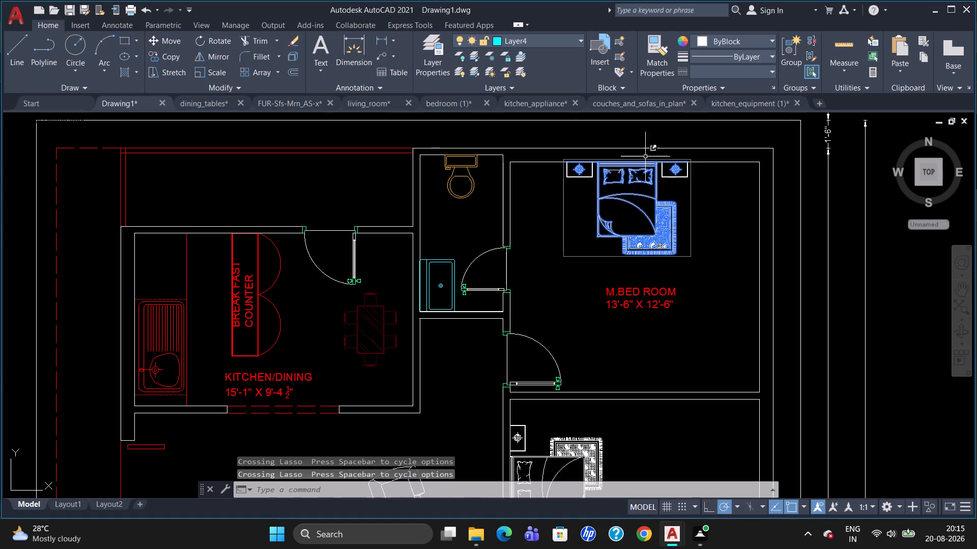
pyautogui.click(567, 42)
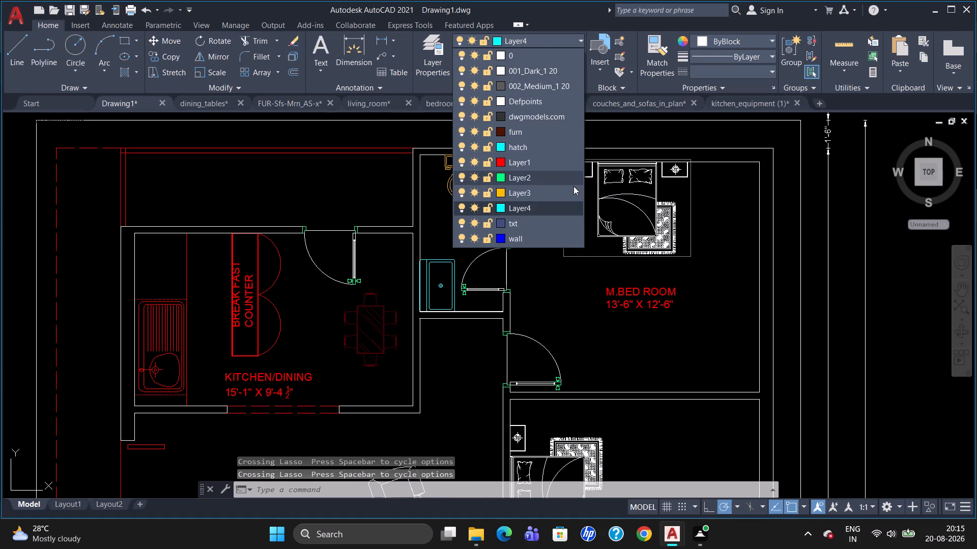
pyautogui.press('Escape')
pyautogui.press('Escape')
# Move the overall plot width dimension and the long house width dimension north of the plan to layer 0.
pyautogui.scroll(-2, 721, 274)
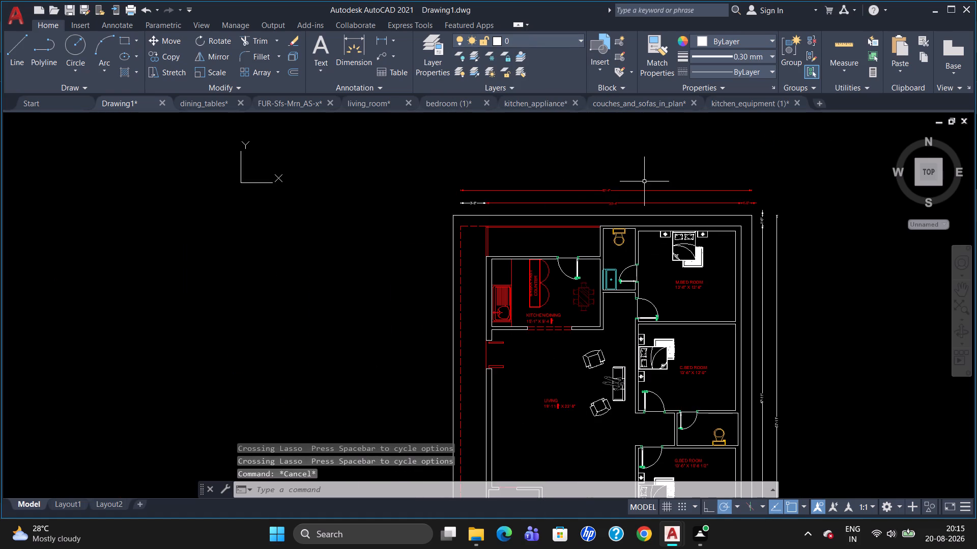
pyautogui.scroll(1, 644, 181)
pyautogui.click(637, 197)
pyautogui.click(628, 217)
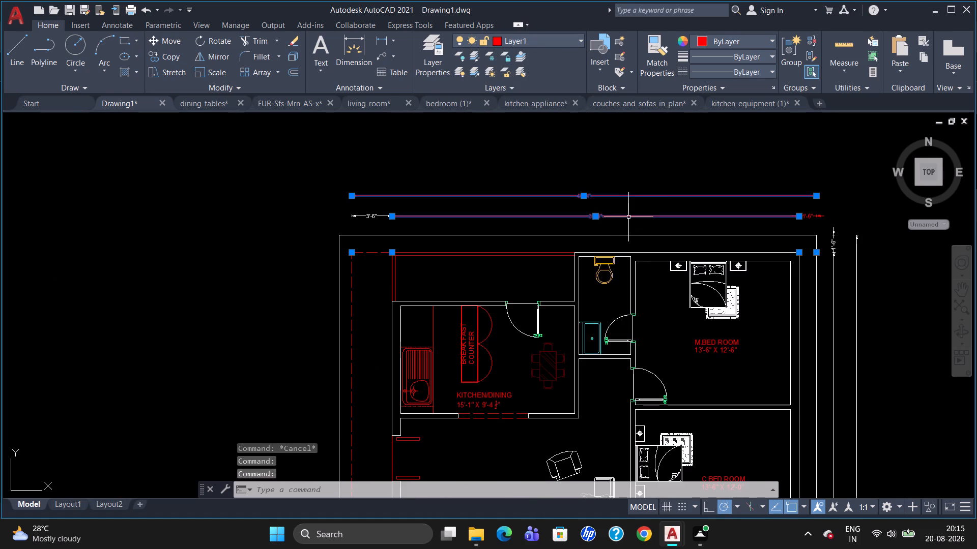
pyautogui.click(575, 41)
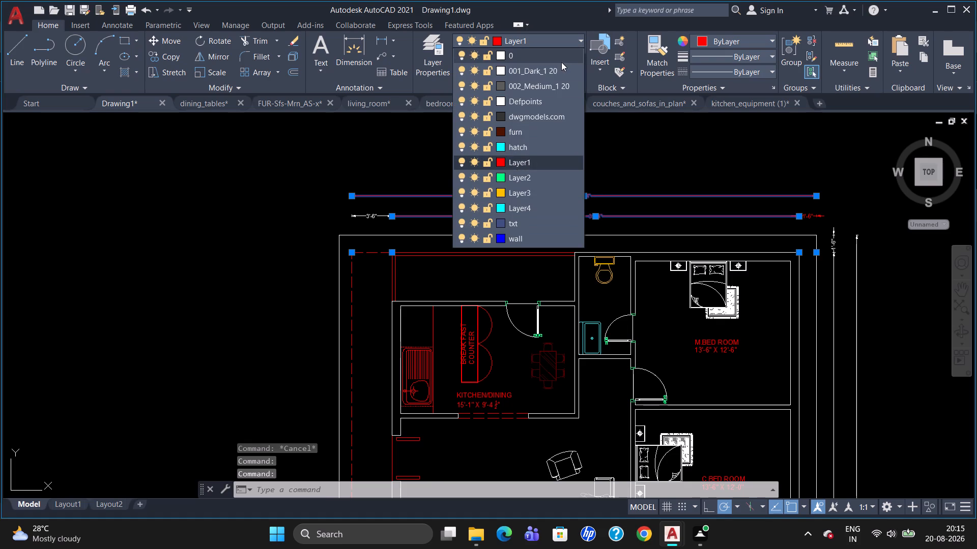
pyautogui.click(558, 56)
pyautogui.press('Escape')
pyautogui.press('Escape')
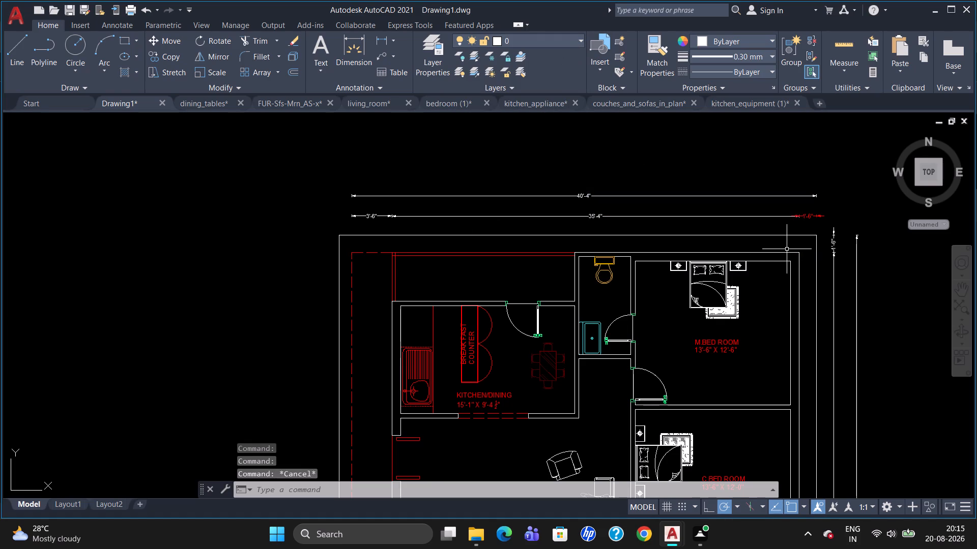
# Add 10" high multiline text below the south plot boundary, reading NORTH ROAD with Ground Floor Plan on the second line.
pyautogui.scroll(-2, 798, 261)
pyautogui.scroll(2, 857, 379)
pyautogui.scroll(-3, 808, 306)
pyautogui.scroll(1, 742, 474)
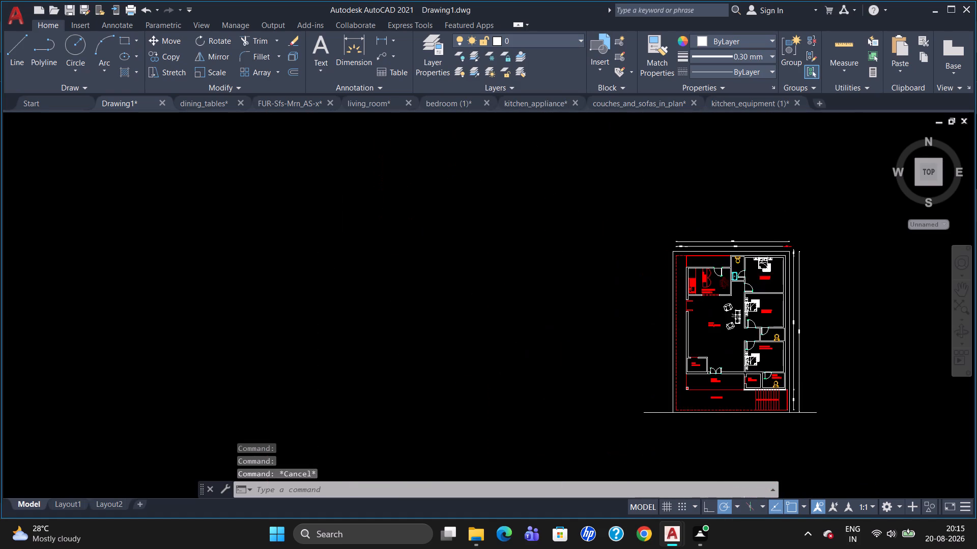
pyautogui.scroll(1, 742, 473)
pyautogui.scroll(-2, 923, 346)
pyautogui.scroll(3, 900, 347)
pyautogui.scroll(-2, 710, 330)
pyautogui.scroll(2, 874, 323)
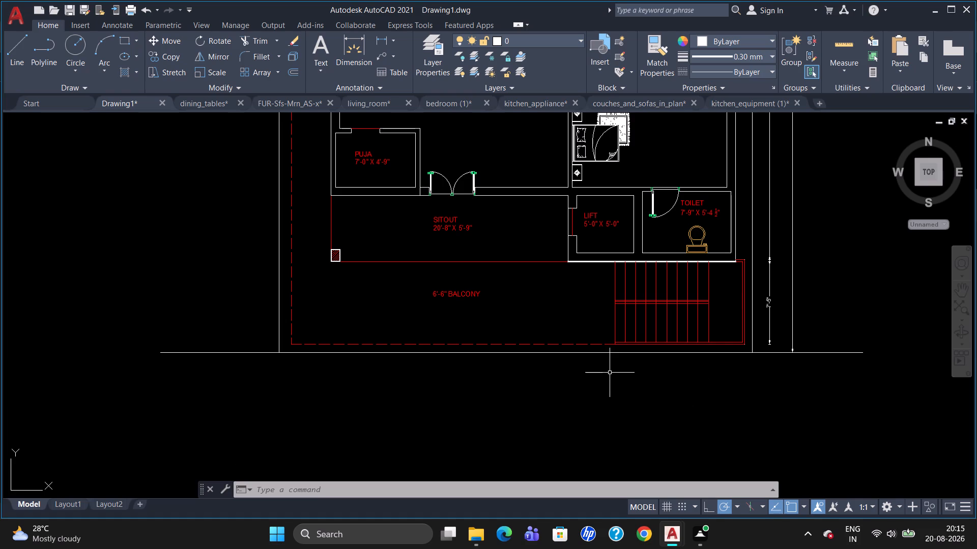
pyautogui.press('t')
pyautogui.press('Return')
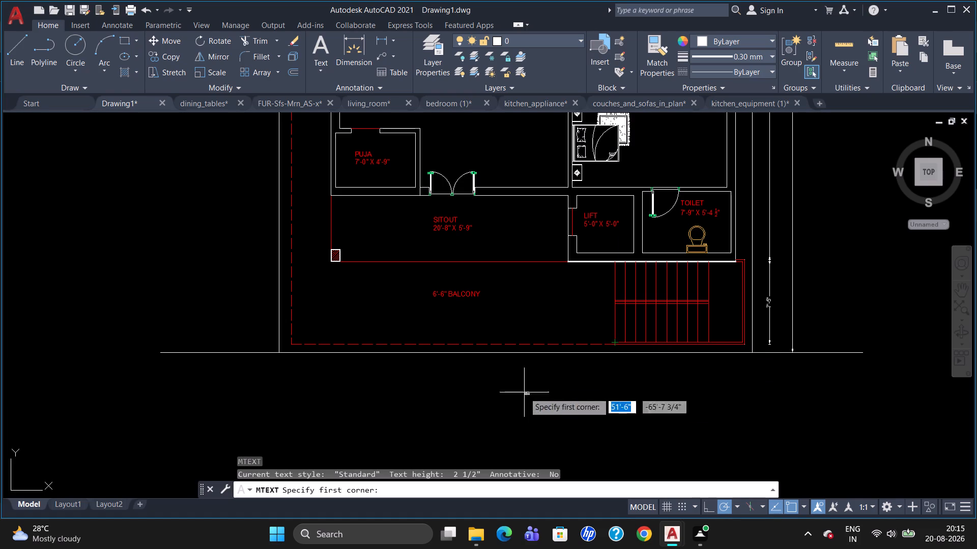
pyautogui.click(443, 374)
pyautogui.click(699, 430)
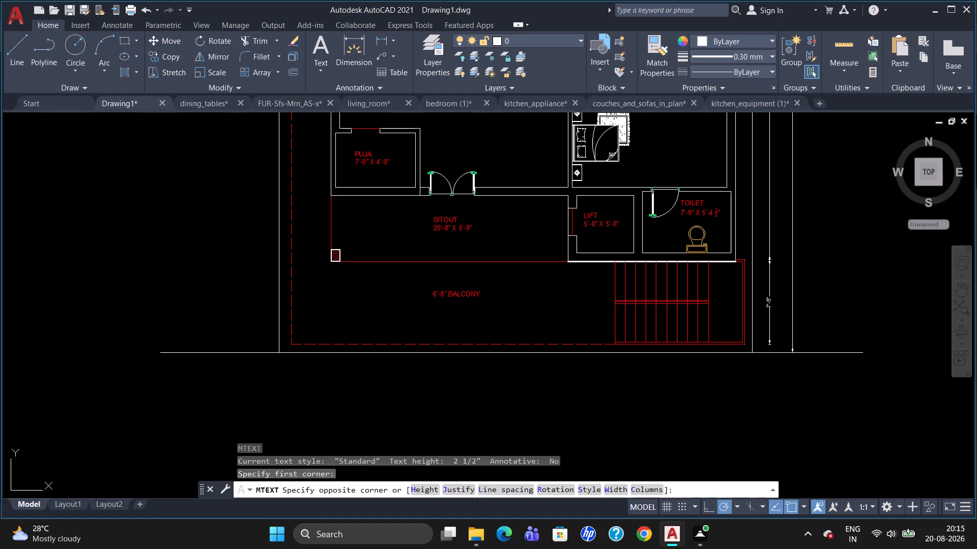
pyautogui.click(160, 57)
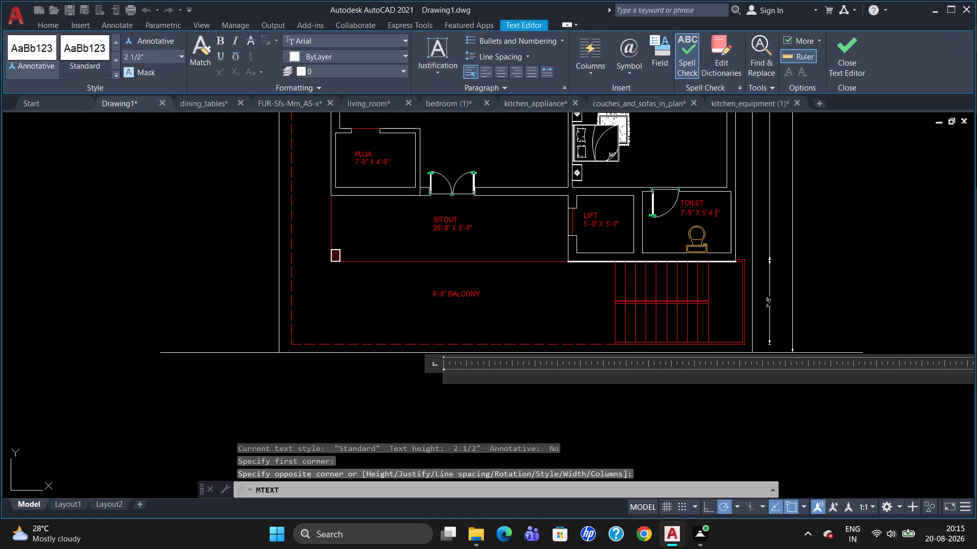
pyautogui.press('BackSpace')
pyautogui.press('1')
pyautogui.press('0')
pyautogui.press('Return')
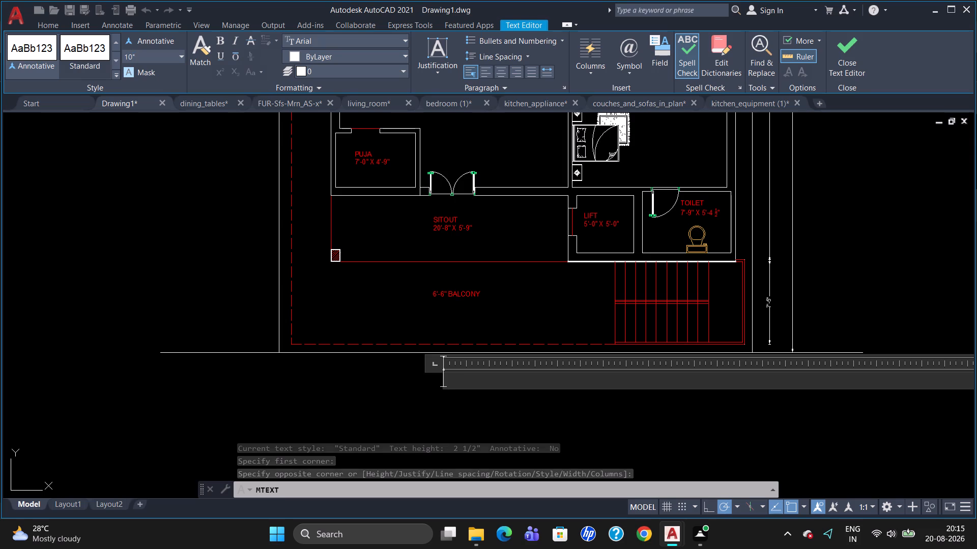
pyautogui.write('GR')
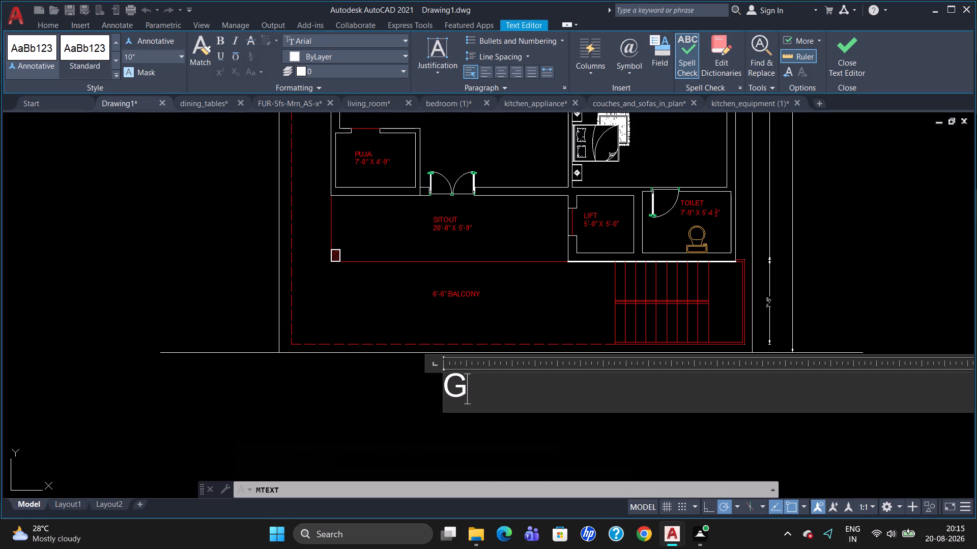
pyautogui.press('BackSpace')
pyautogui.press('BackSpace')
pyautogui.write('NORTH ROAD')
pyautogui.press('Return')
pyautogui.press('g')
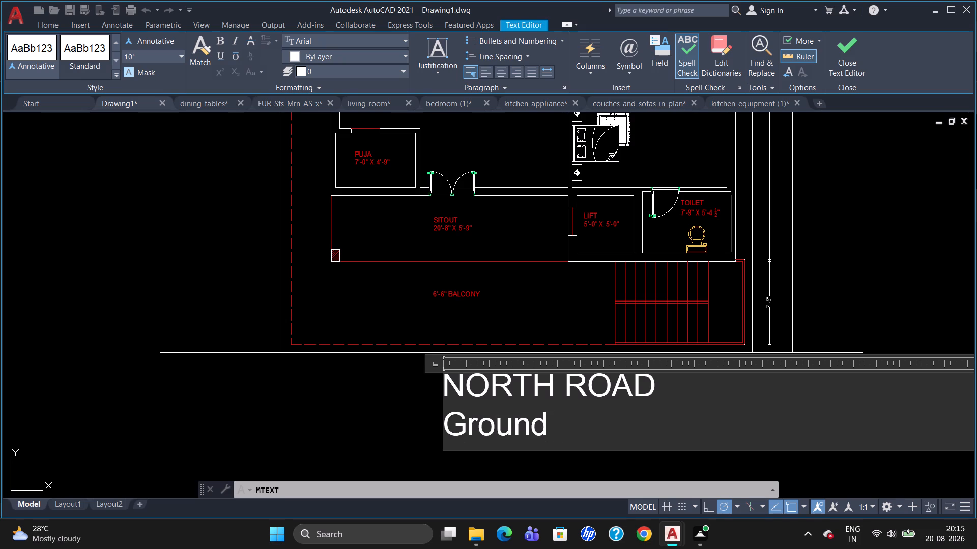
pyautogui.press('f')
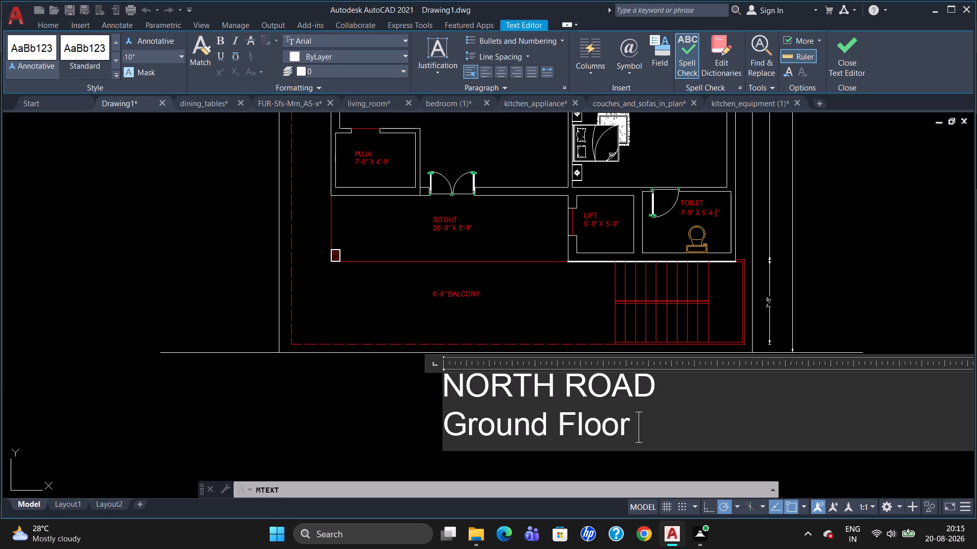
pyautogui.press('p')
pyautogui.write('lan')
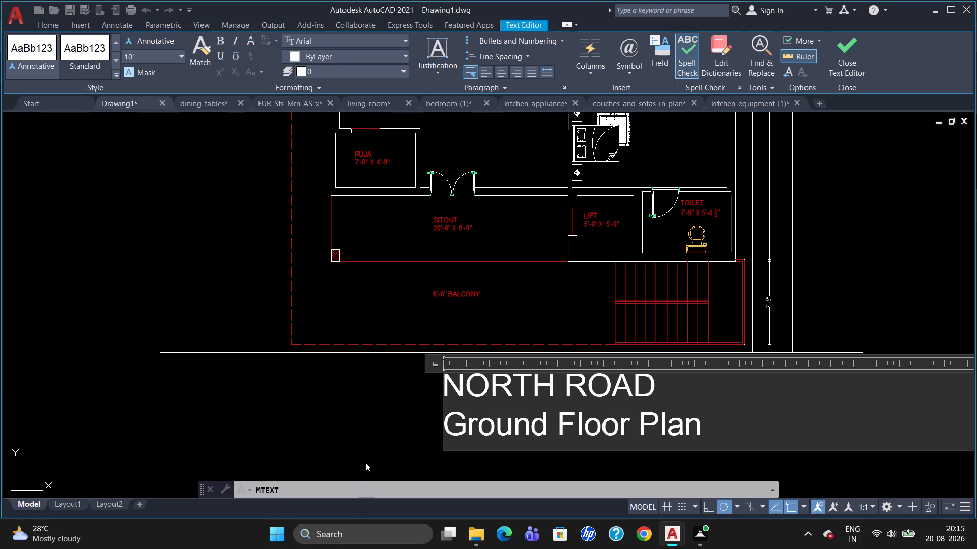
pyautogui.click(380, 436)
# Shift the NORTH ROAD / Ground Floor Plan text slightly east below the south plot boundary.
pyautogui.scroll(-1, 670, 351)
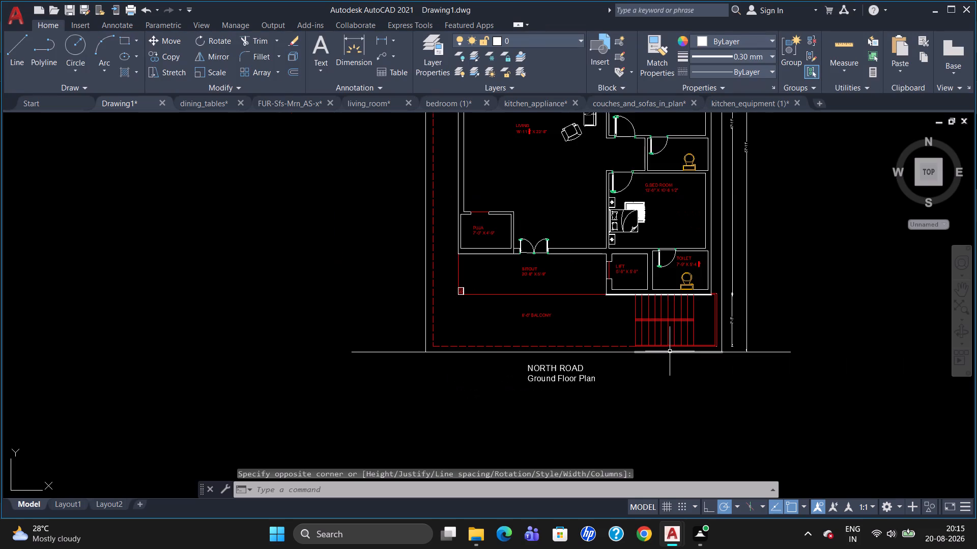
pyautogui.scroll(1, 653, 389)
pyautogui.click(508, 351)
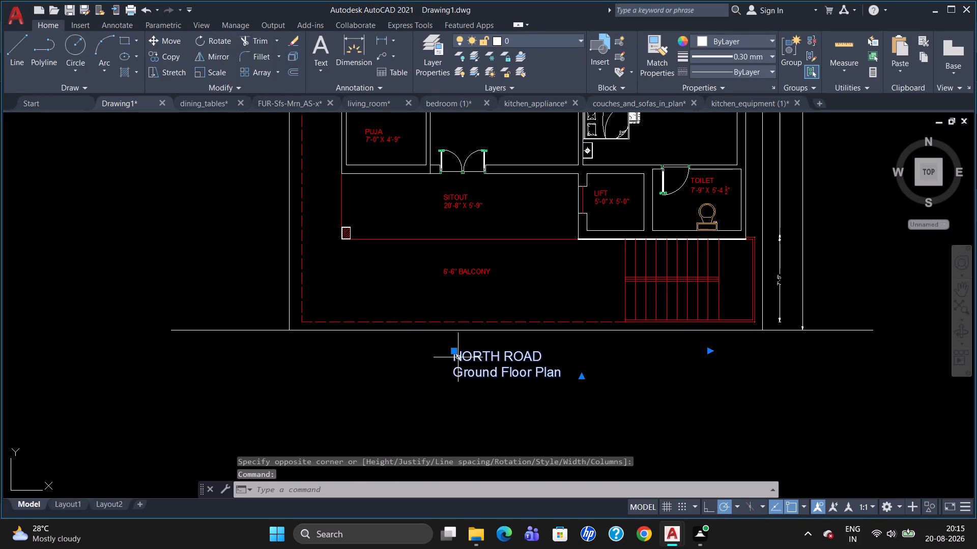
pyautogui.click(455, 352)
pyautogui.click(469, 348)
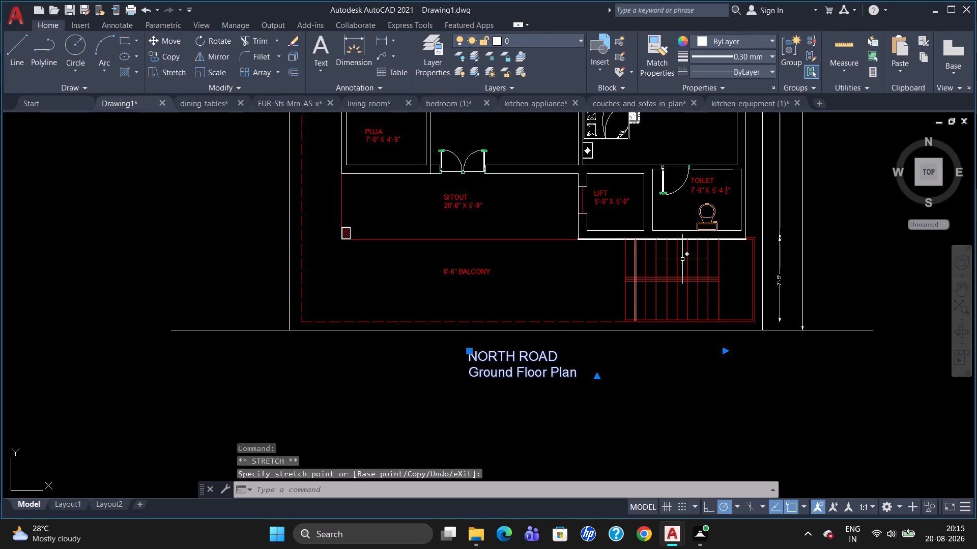
# Copy the south toilet's label, with the still-selected title text, about 16'-5" north into the toilet between C.Bed Room and G.Bed Room.
pyautogui.scroll(-2, 685, 258)
pyautogui.scroll(2, 810, 159)
pyautogui.scroll(-1, 722, 237)
pyautogui.scroll(1, 634, 168)
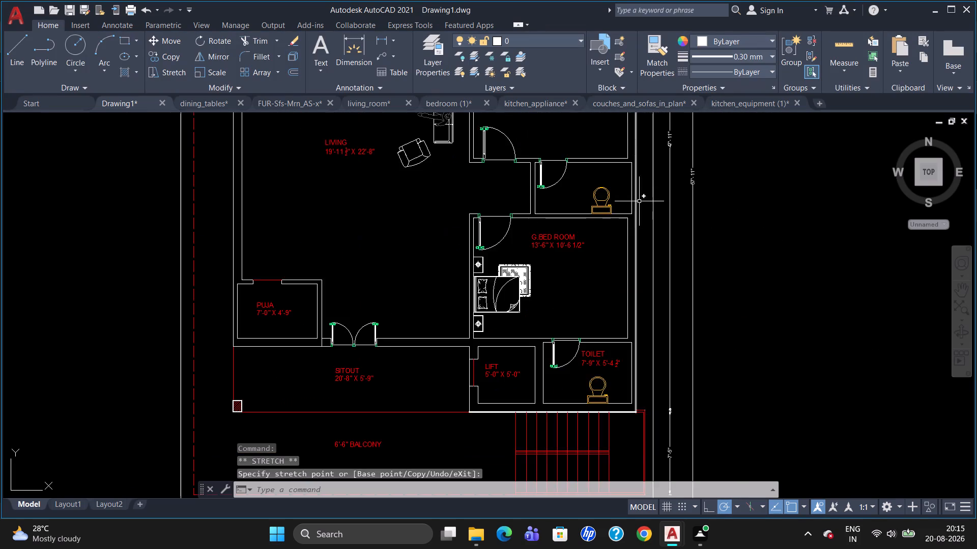
pyautogui.scroll(-2, 657, 233)
pyautogui.scroll(1, 656, 189)
pyautogui.scroll(-1, 668, 243)
pyautogui.scroll(1, 592, 147)
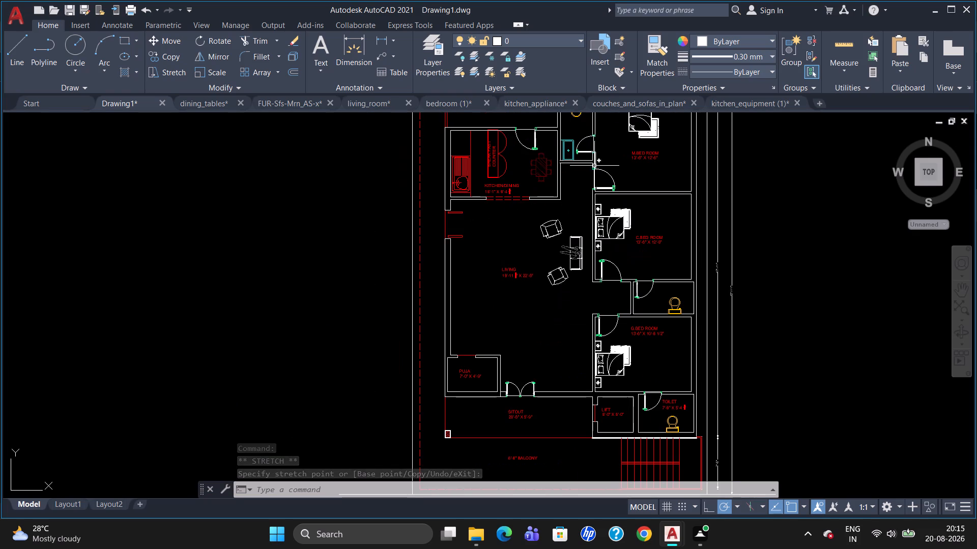
pyautogui.click(671, 405)
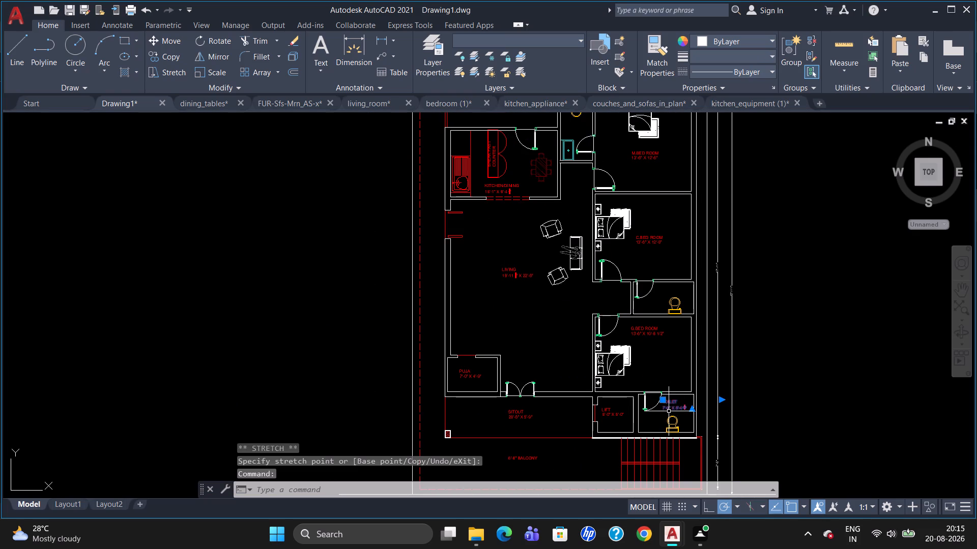
pyautogui.write('co')
pyautogui.press('Return')
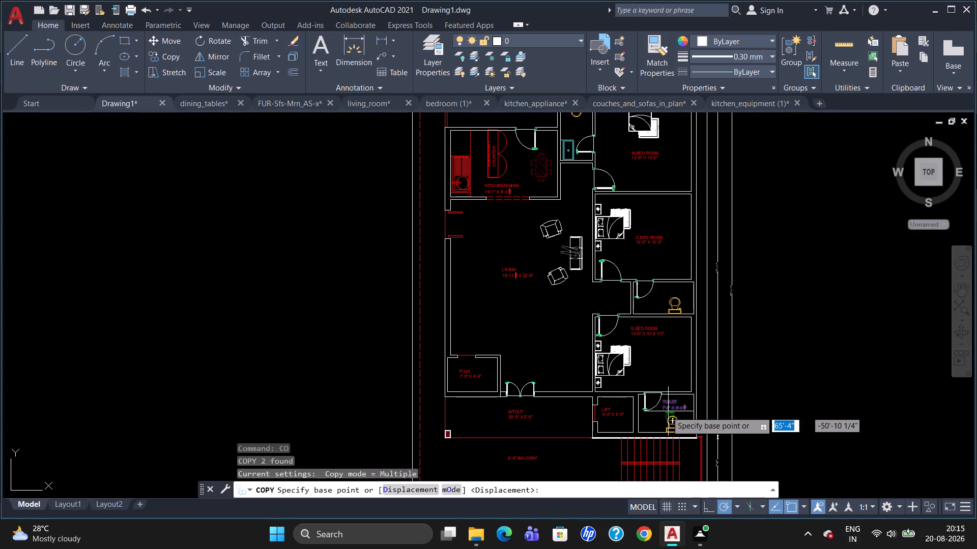
pyautogui.click(669, 403)
pyautogui.scroll(1, 654, 287)
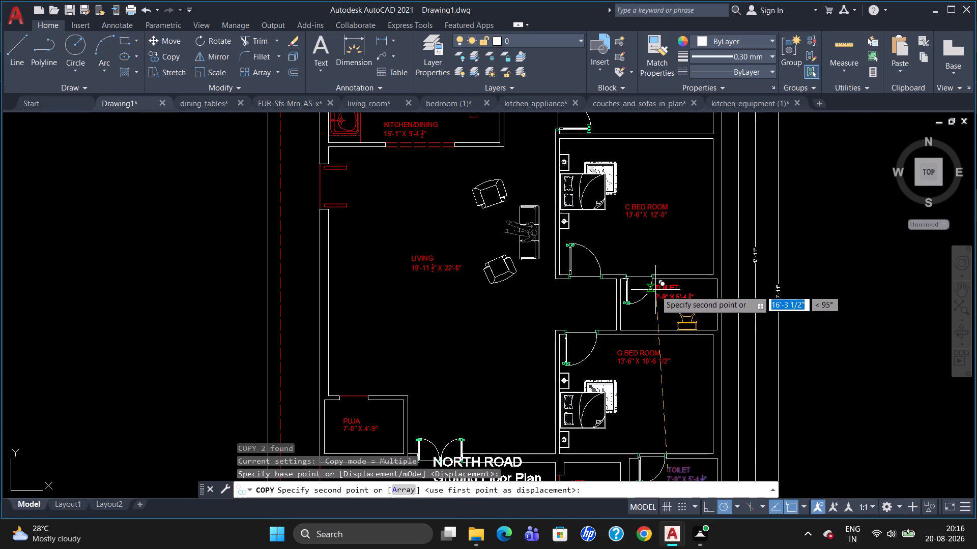
pyautogui.click(664, 290)
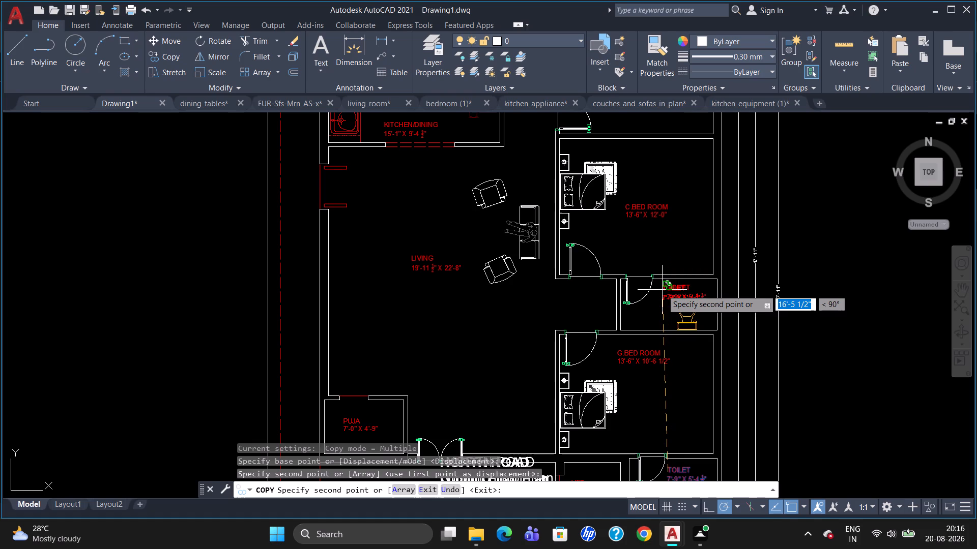
pyautogui.press('Escape')
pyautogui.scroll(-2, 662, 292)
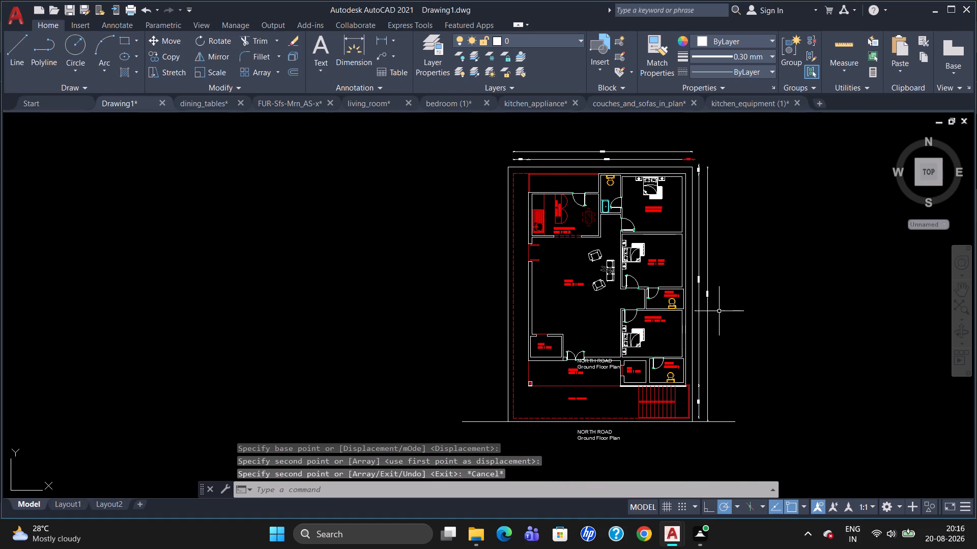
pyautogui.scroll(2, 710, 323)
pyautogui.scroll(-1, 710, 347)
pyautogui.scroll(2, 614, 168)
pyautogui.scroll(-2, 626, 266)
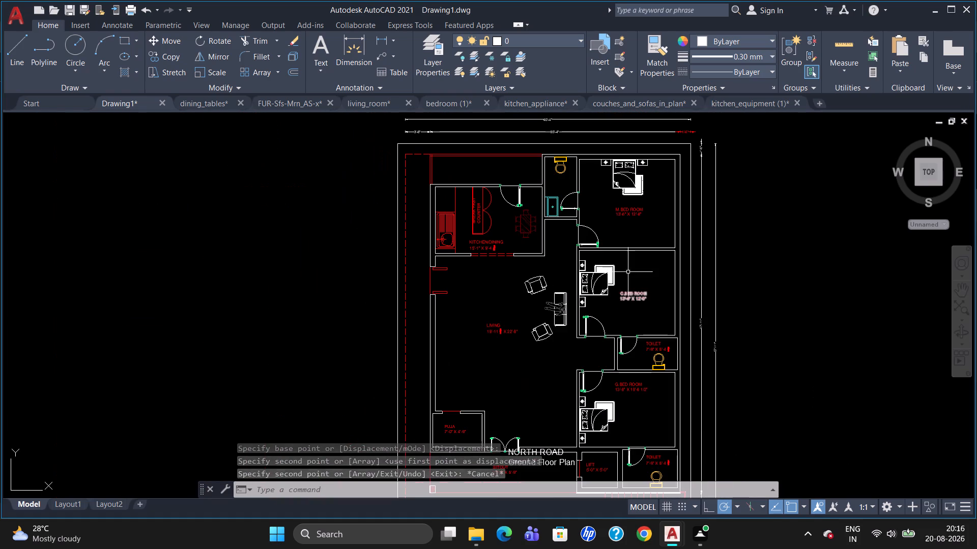
# Copy the label of the toilet between C.Bed Room and G.Bed Room into the north toilet, placing it just below the WC.
pyautogui.scroll(1, 600, 183)
pyautogui.scroll(-1, 604, 209)
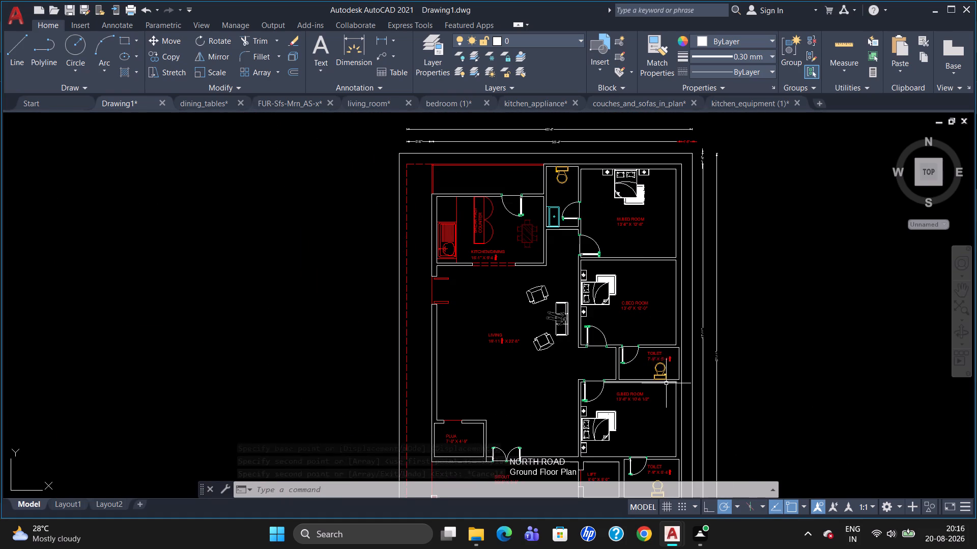
pyautogui.click(657, 358)
pyautogui.write('co')
pyautogui.press('Return')
pyautogui.click(657, 355)
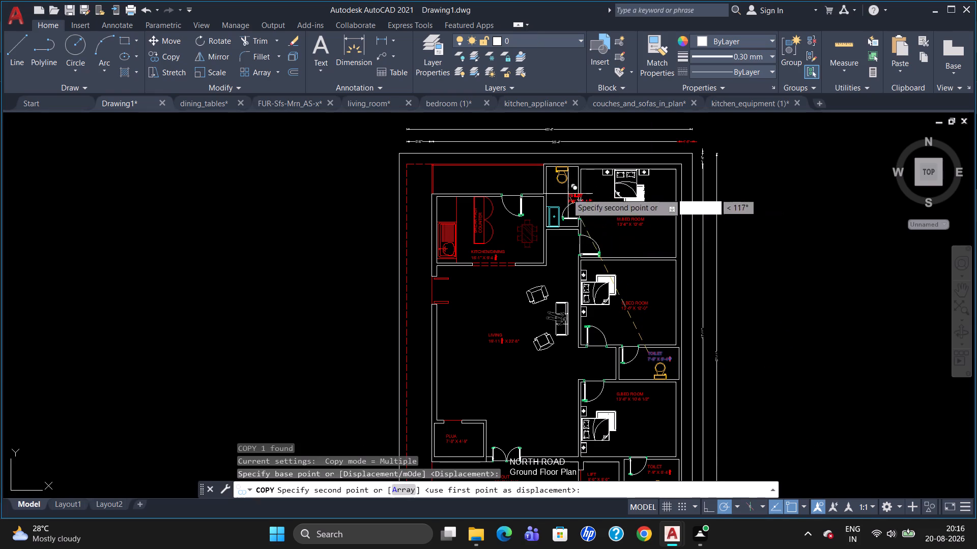
pyautogui.scroll(2, 558, 187)
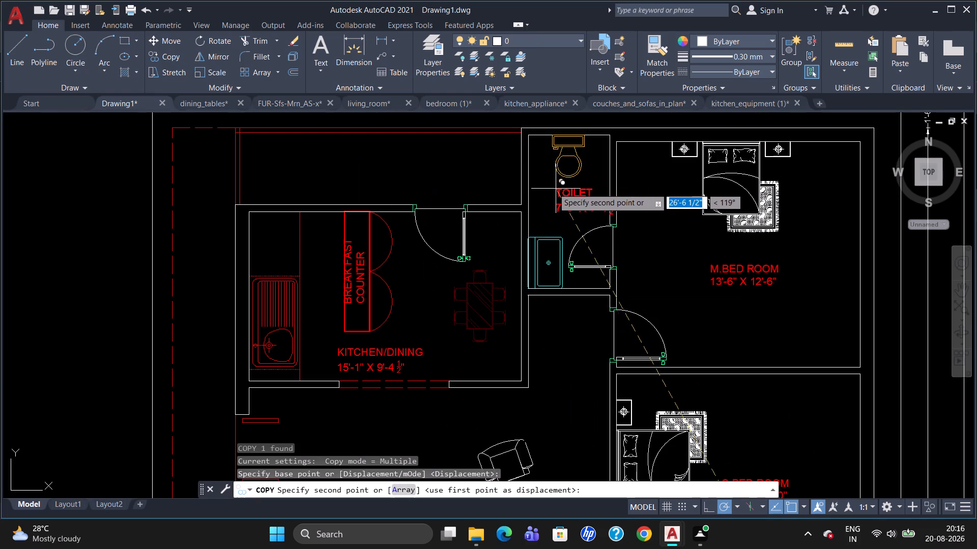
pyautogui.click(544, 187)
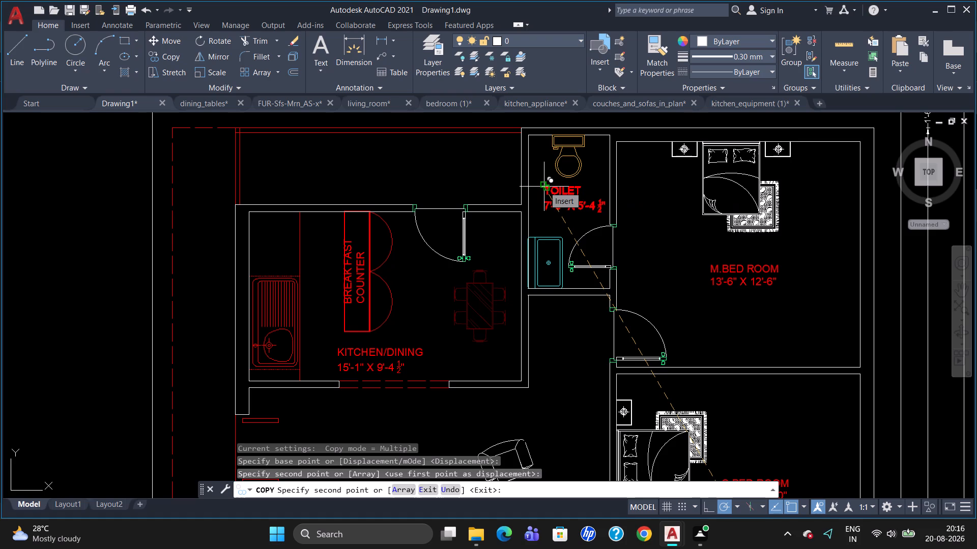
pyautogui.press('Escape')
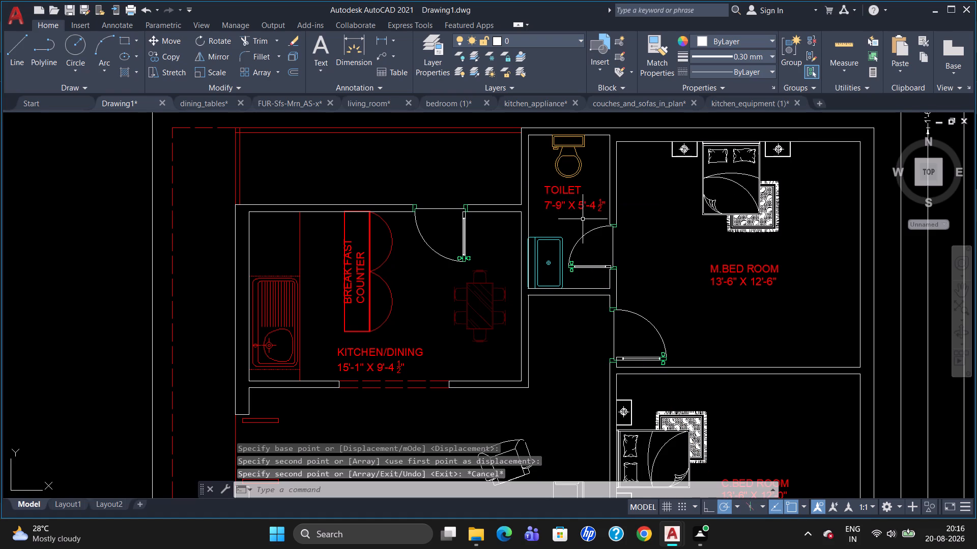
# Change the size line of the north toilet's label to 4'-6" x 8'-6".
pyautogui.doubleClick(568, 191)
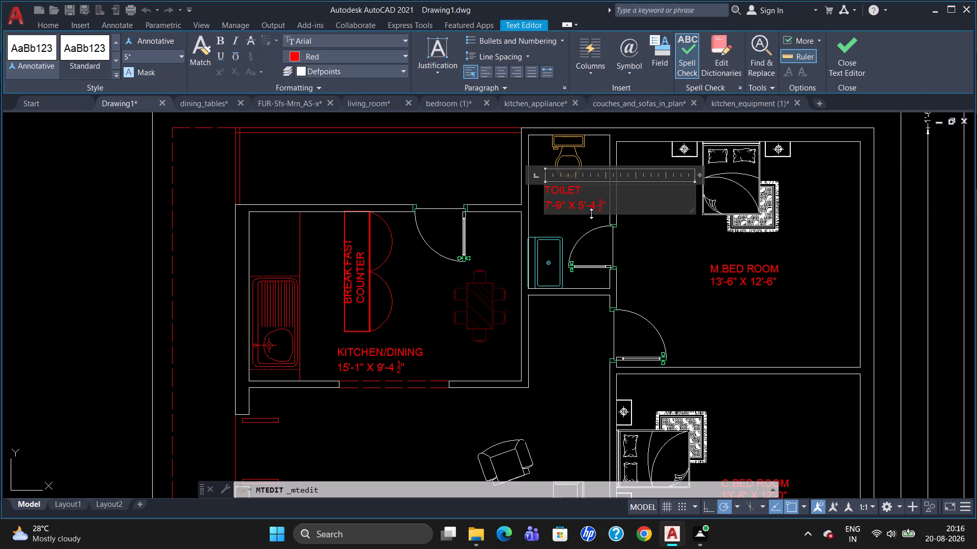
pyautogui.scroll(1, 614, 222)
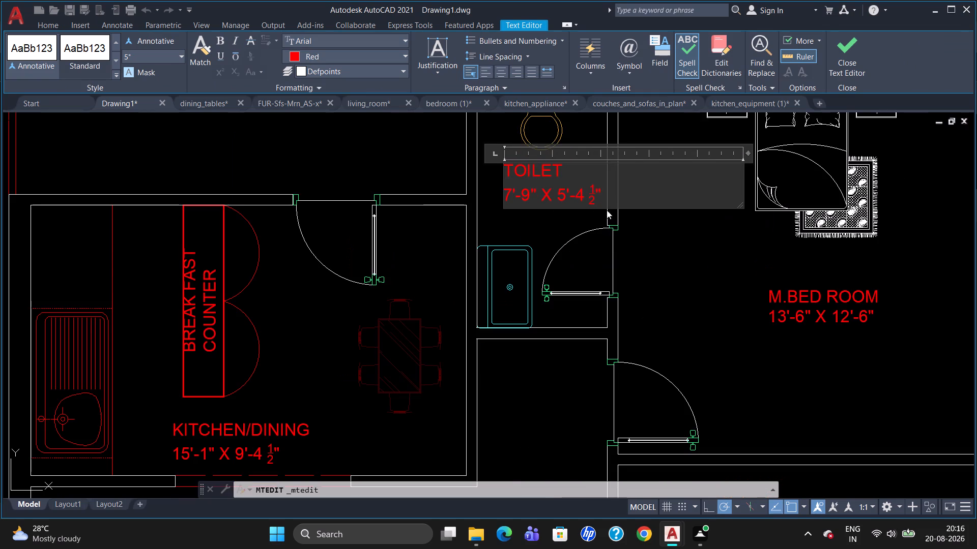
pyautogui.click(596, 197)
pyautogui.press('BackSpace')
pyautogui.press('BackSpace')
pyautogui.press('BackSpace')
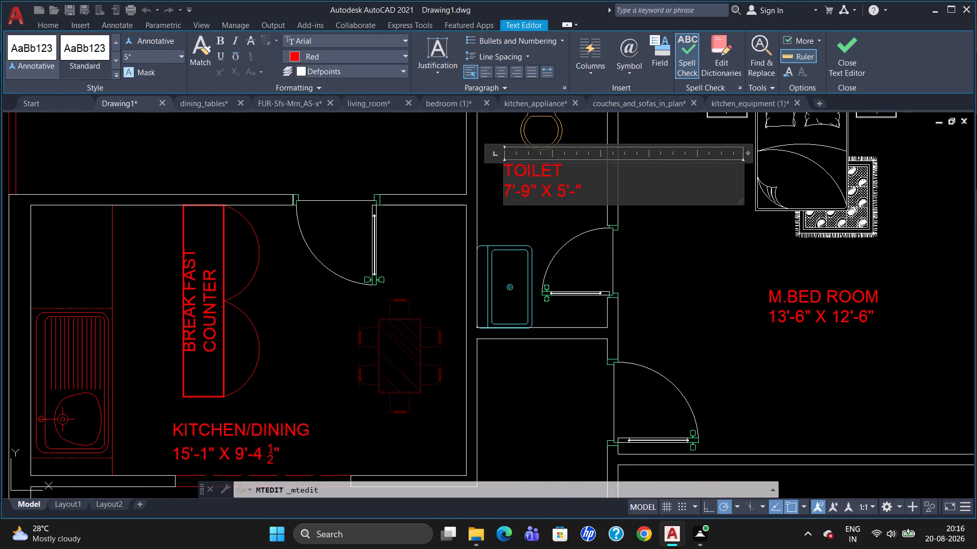
pyautogui.press('BackSpace')
pyautogui.press('BackSpace')
pyautogui.press('BackSpace')
pyautogui.press('BackSpace')
pyautogui.press('BackSpace')
pyautogui.press('BackSpace')
pyautogui.press('BackSpace')
pyautogui.press('BackSpace')
pyautogui.press('BackSpace')
pyautogui.press('BackSpace')
pyautogui.press('BackSpace')
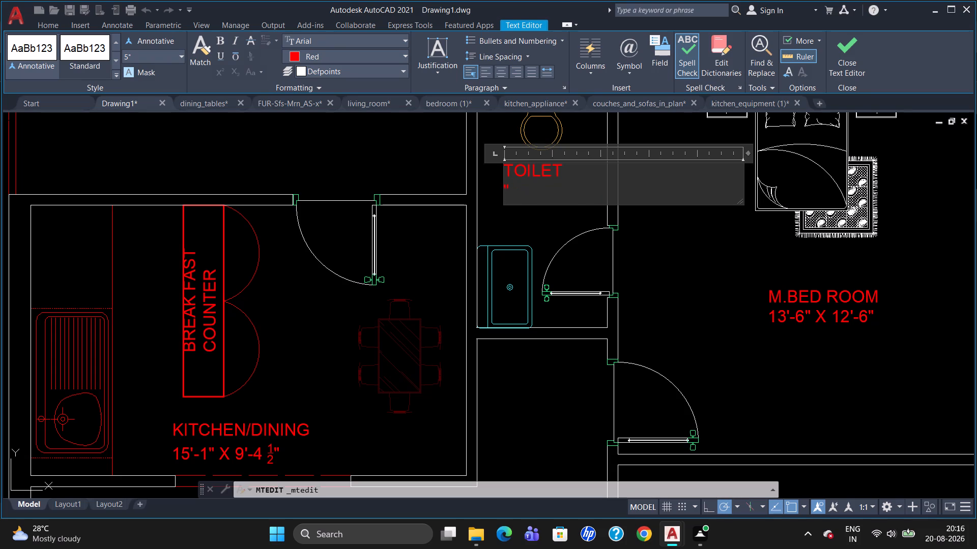
pyautogui.write("4'")
pyautogui.press('-')
pyautogui.press('6')
pyautogui.press('Right')
pyautogui.press('space')
pyautogui.write('x')
pyautogui.press('space')
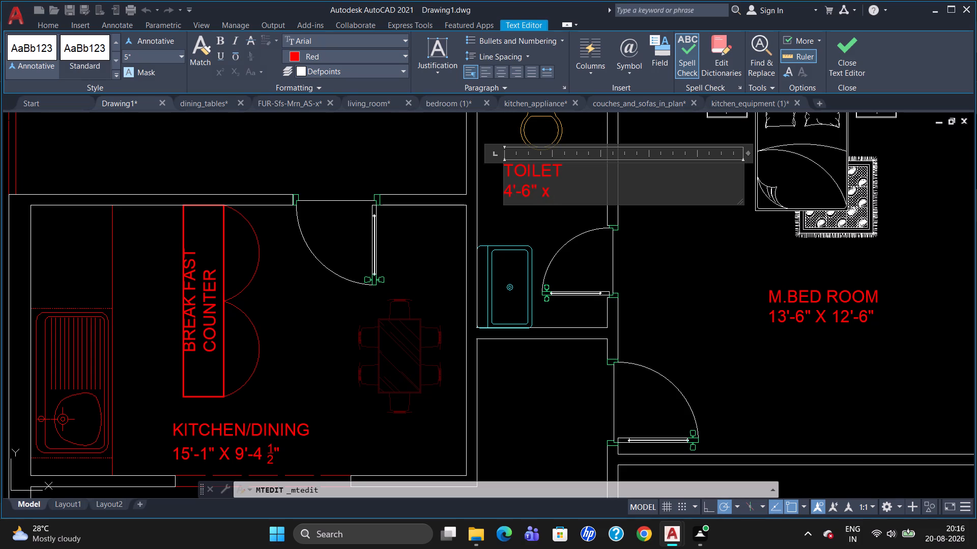
pyautogui.write('8\'-6"')
pyautogui.click(575, 250)
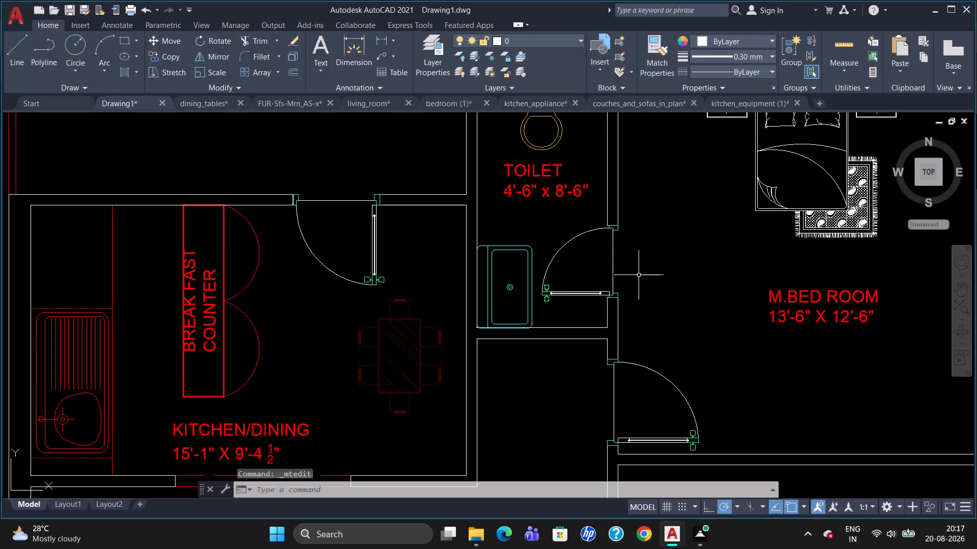
# Change the size line of the label in the toilet between C.Bed Room and G.Bed Room to 8'-6" x 4'-6".
pyautogui.scroll(-2, 783, 313)
pyautogui.scroll(3, 834, 410)
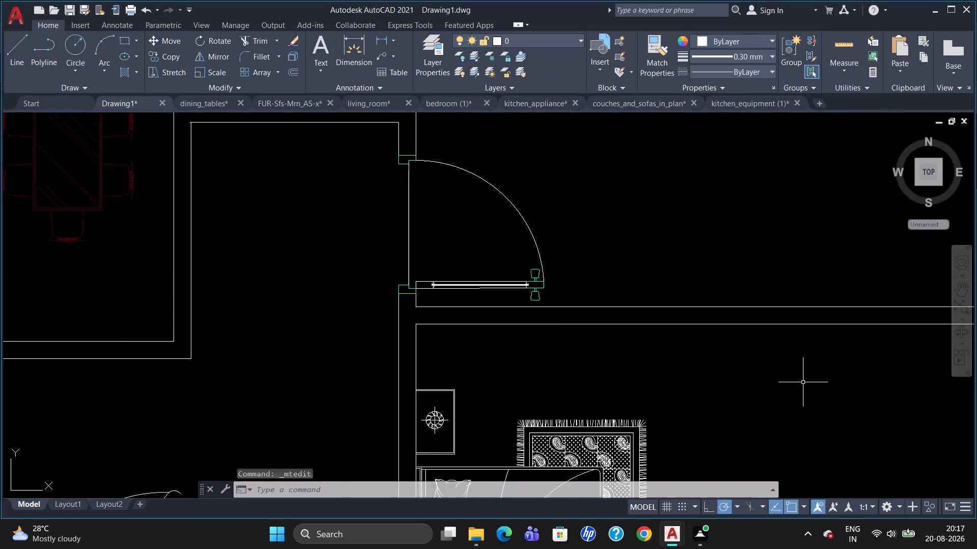
pyautogui.scroll(-5, 803, 382)
pyautogui.scroll(3, 859, 465)
pyautogui.doubleClick(693, 370)
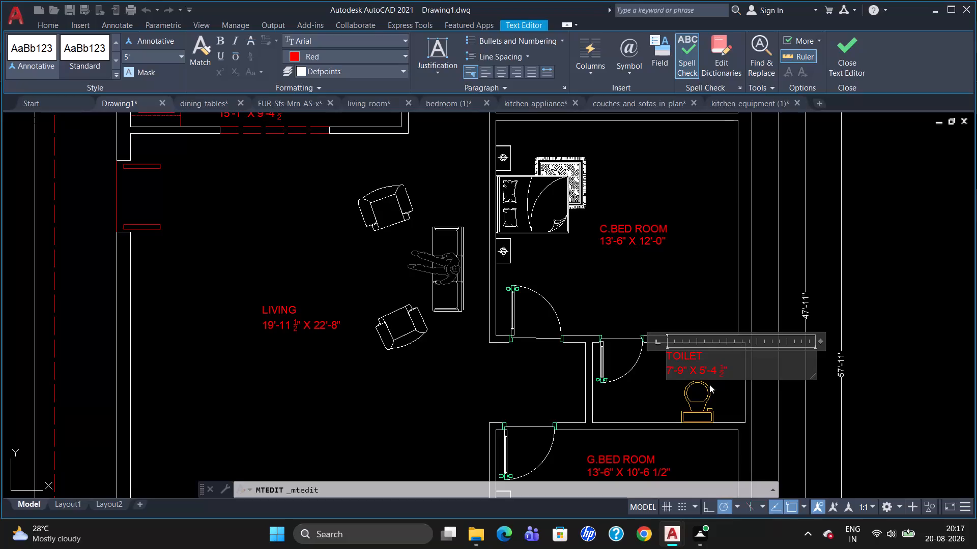
pyautogui.click(728, 372)
pyautogui.press('BackSpace')
pyautogui.press('BackSpace')
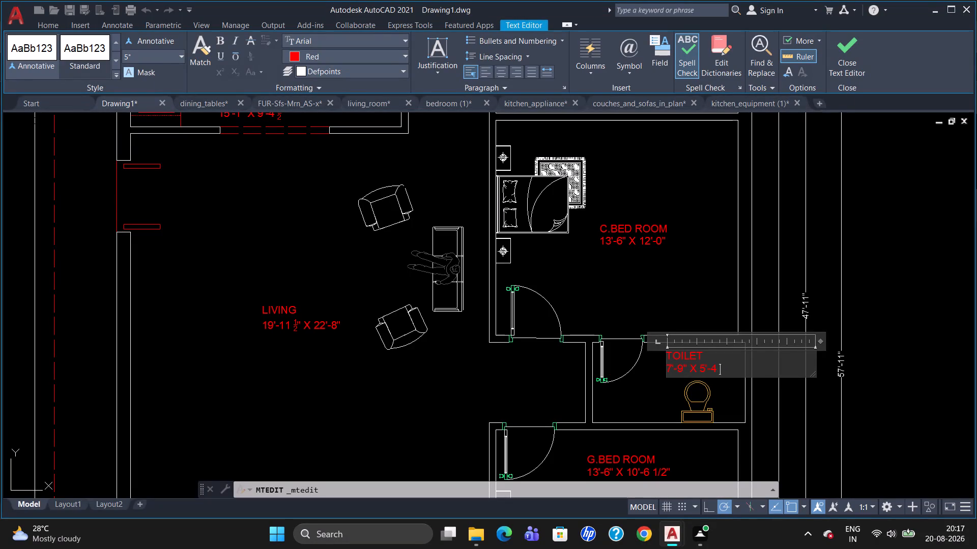
pyautogui.press('BackSpace')
pyautogui.press('BackSpace')
pyautogui.press('BackSpace')
pyautogui.press('BackSpace')
pyautogui.press('BackSpace')
pyautogui.press('BackSpace')
pyautogui.press('BackSpace')
pyautogui.press('BackSpace')
pyautogui.press('BackSpace')
pyautogui.press('BackSpace')
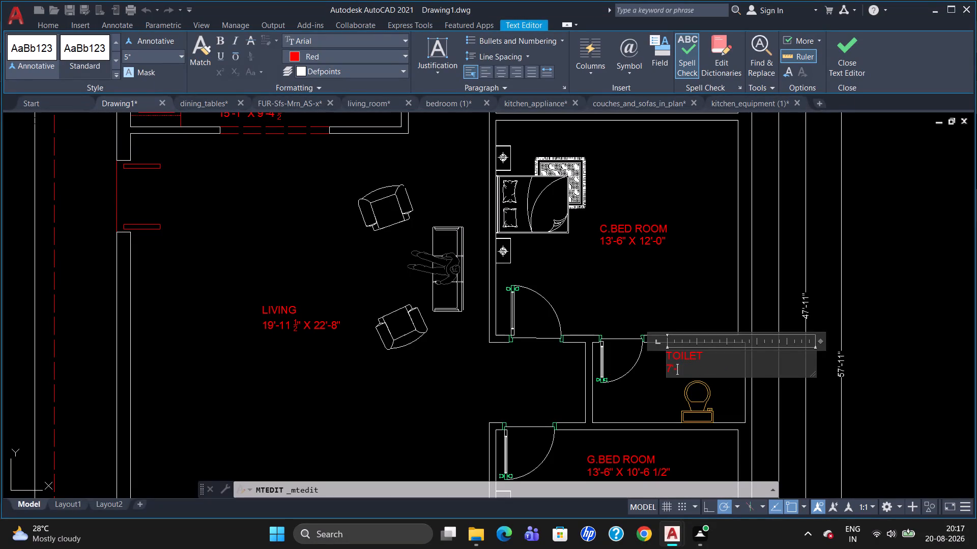
pyautogui.press('BackSpace')
pyautogui.press('BackSpace')
pyautogui.press('BackSpace')
pyautogui.write("8'")
pyautogui.write('-6" x 4')
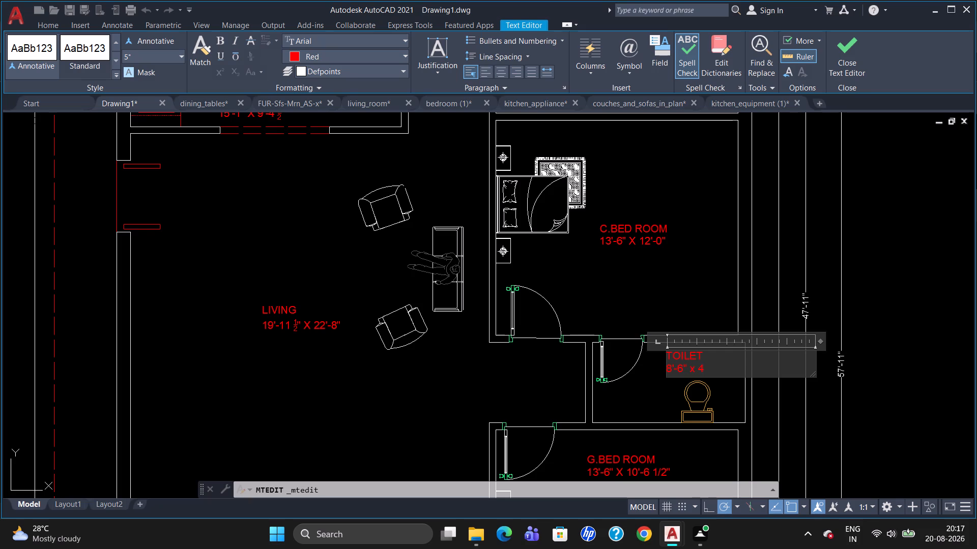
pyautogui.press("'")
pyautogui.write('-6"')
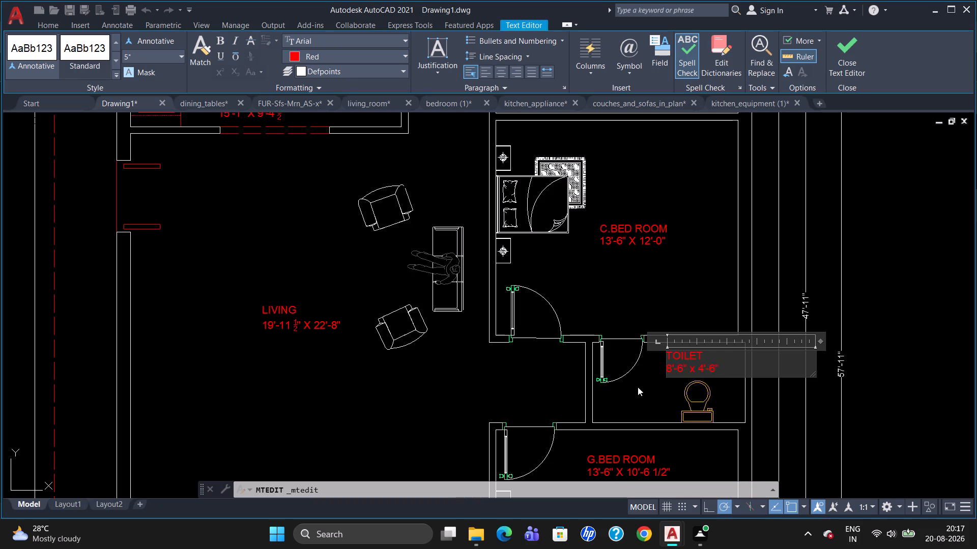
pyautogui.click(634, 387)
# Add 5" high red multiline text reading 3'-6" WASH AREA in the open strip north of the kitchen/dining room.
pyautogui.scroll(-1, 644, 385)
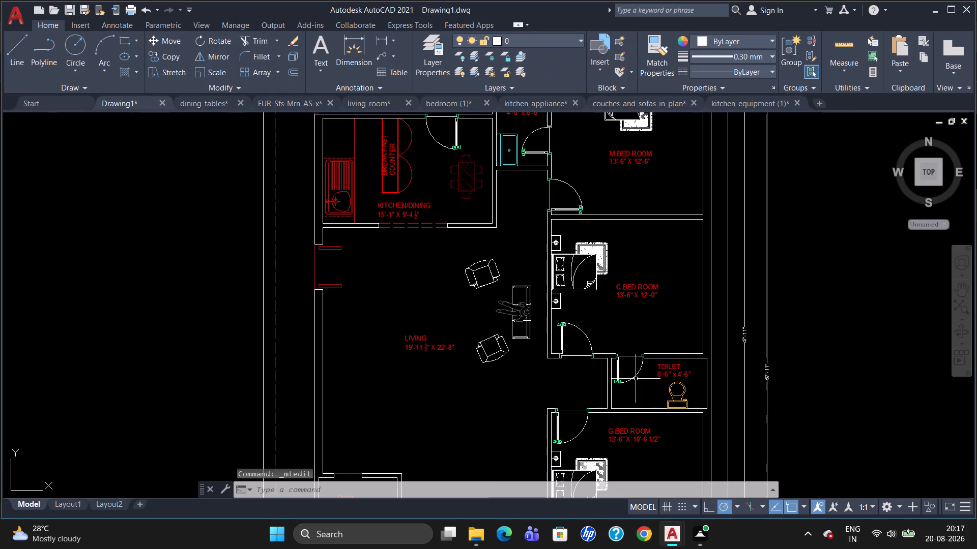
pyautogui.scroll(-2, 475, 286)
pyautogui.scroll(2, 445, 195)
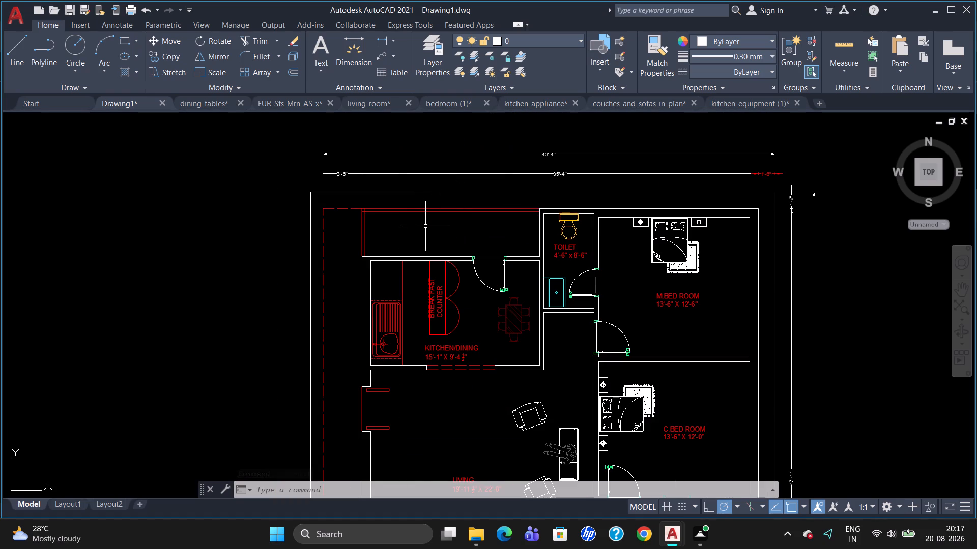
pyautogui.press('t')
pyautogui.press('Return')
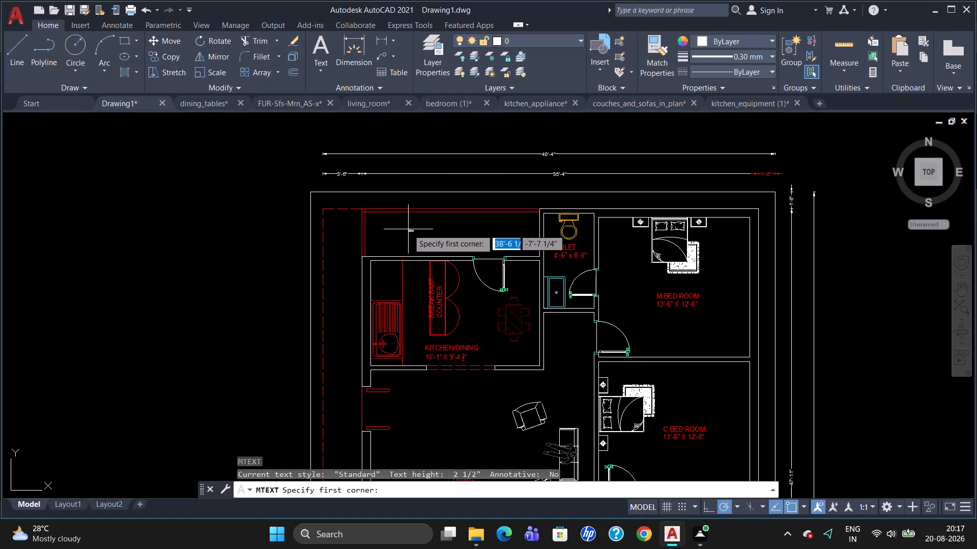
pyautogui.click(393, 221)
pyautogui.click(508, 243)
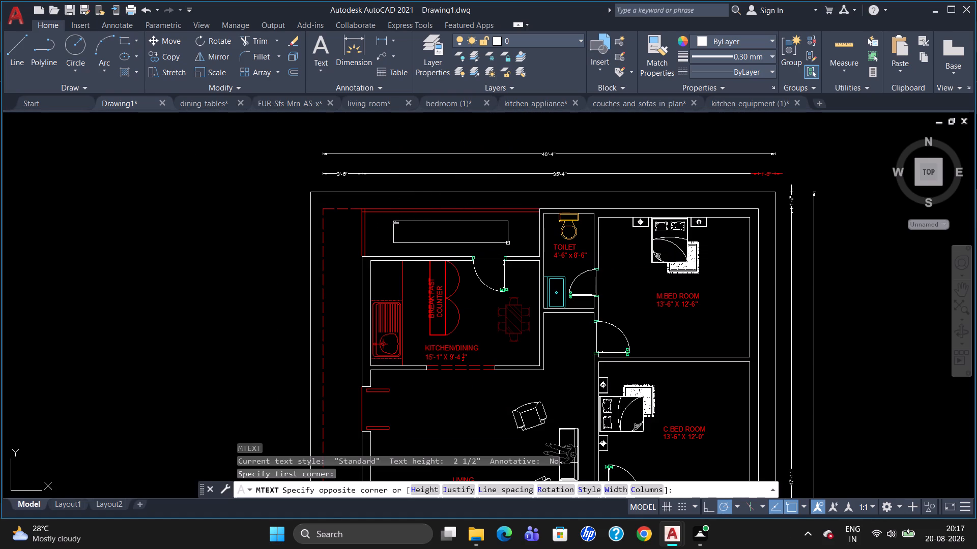
pyautogui.click(164, 51)
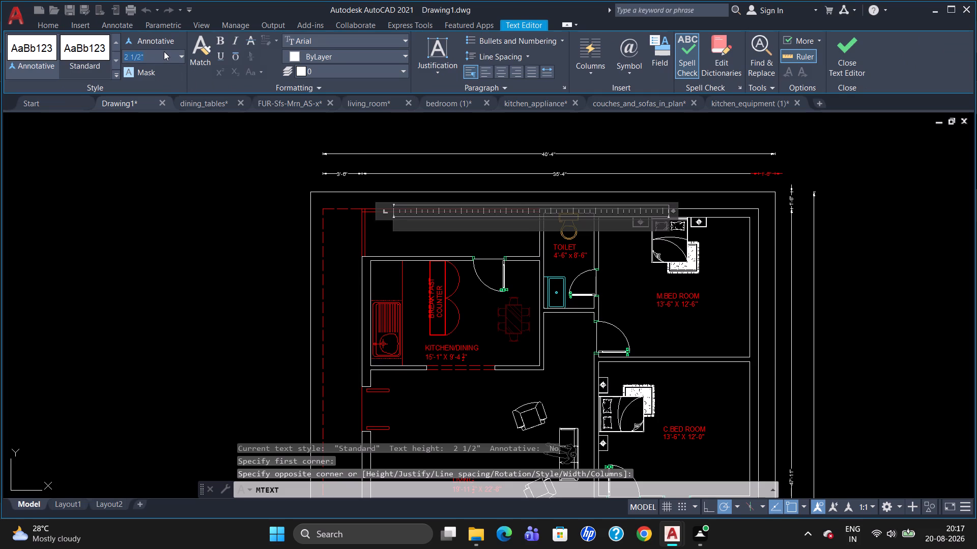
pyautogui.press('BackSpace')
pyautogui.press('5')
pyautogui.press('Return')
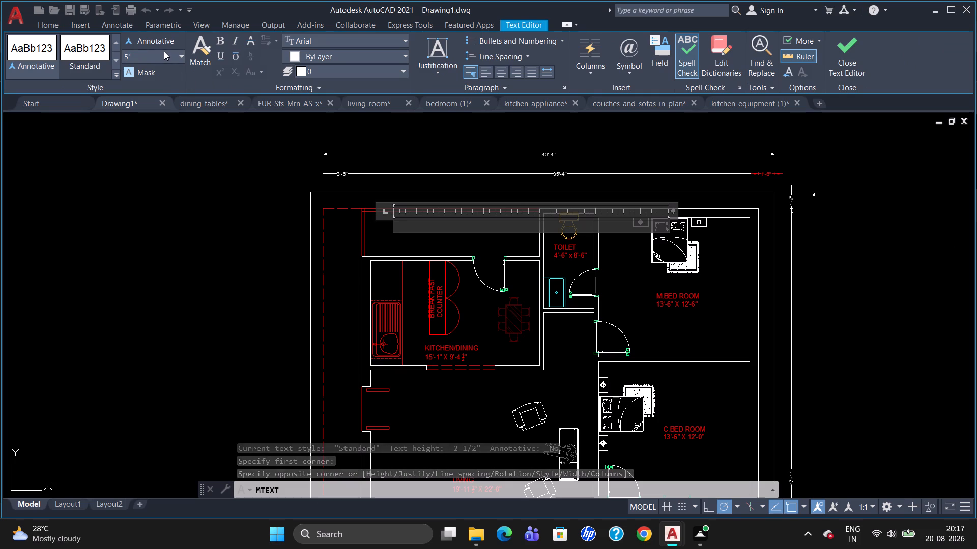
pyautogui.click(329, 59)
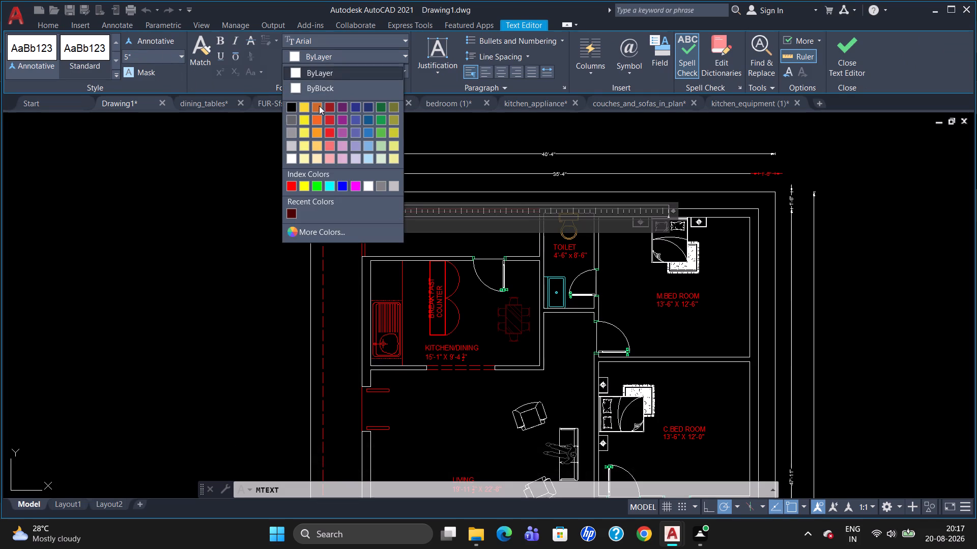
pyautogui.click(292, 187)
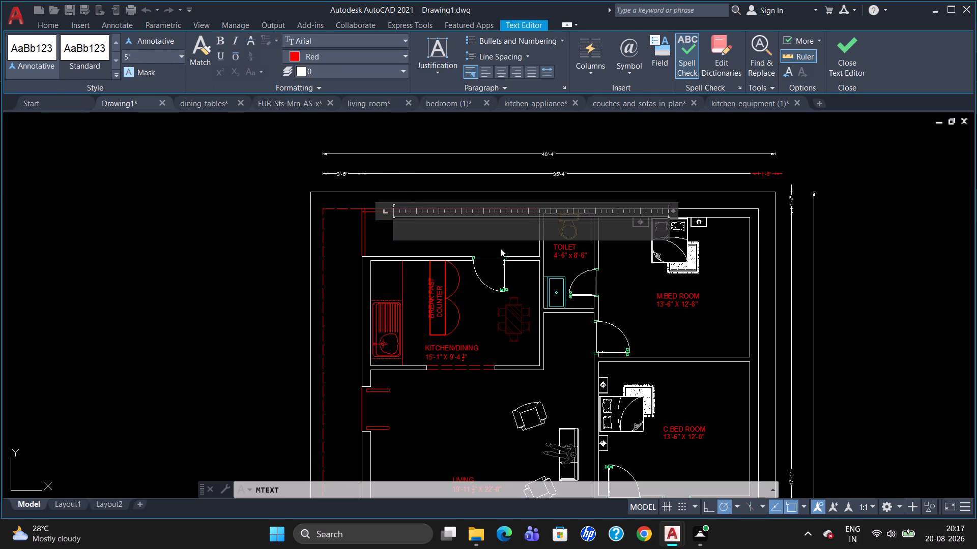
pyautogui.press('3')
pyautogui.write("'-")
pyautogui.write('6"')
pyautogui.press('space')
pyautogui.write('WA')
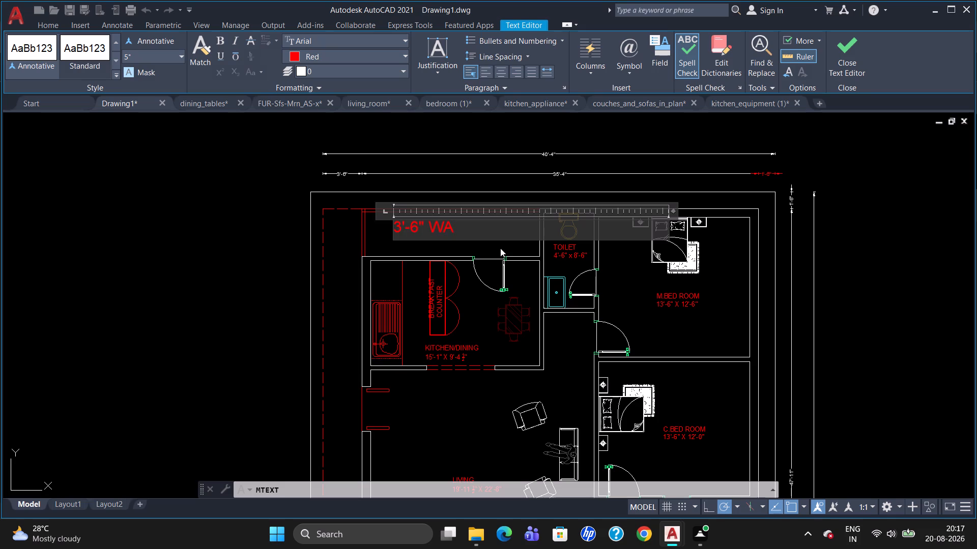
pyautogui.write('SH')
pyautogui.press('space')
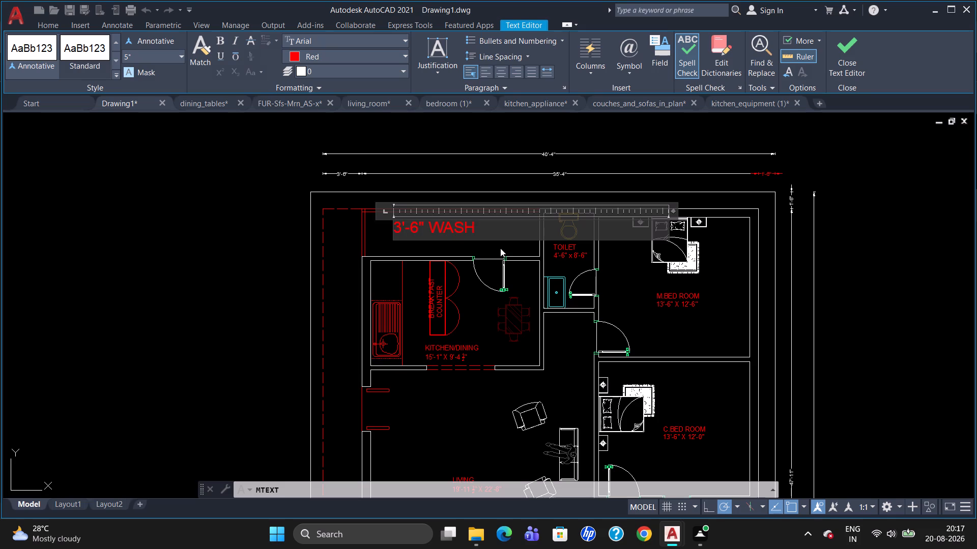
pyautogui.write('AREA')
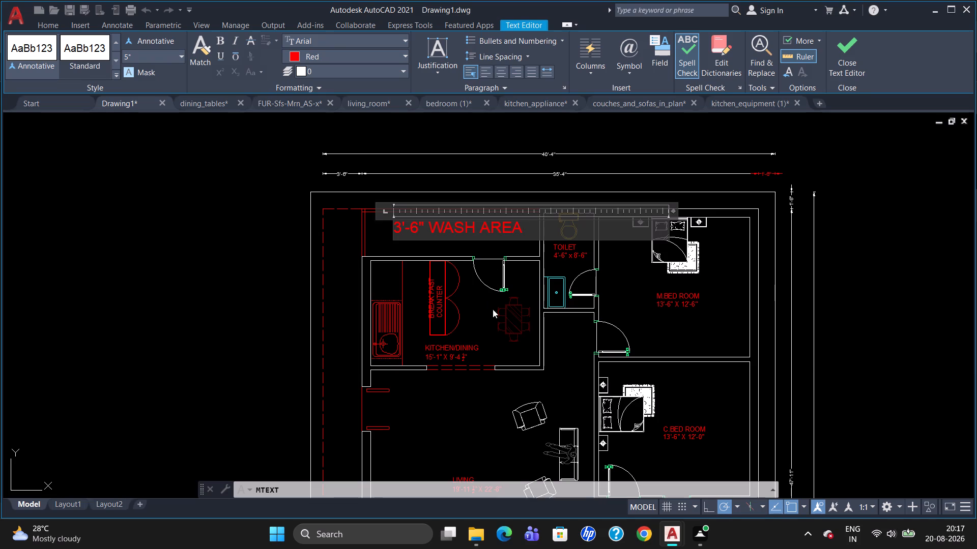
pyautogui.click(467, 329)
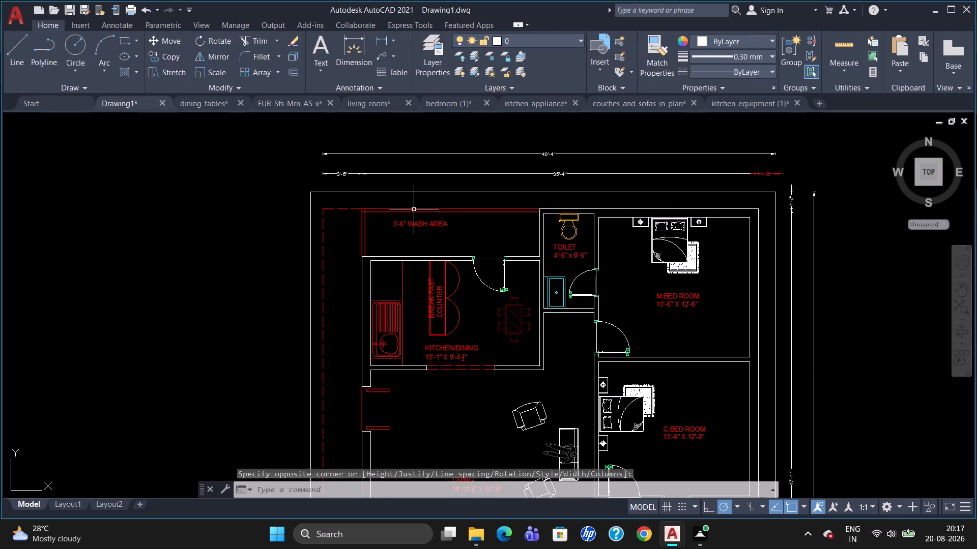
# Move the 3'-6" WASH AREA label south-east to about the middle of the open strip north of the kitchen/dining room.
pyautogui.click(415, 222)
pyautogui.click(391, 221)
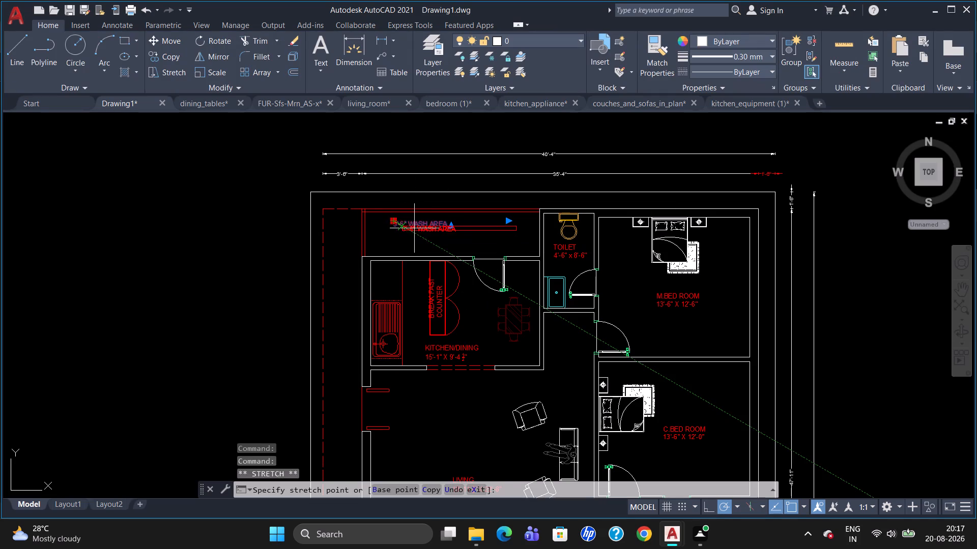
pyautogui.click(424, 229)
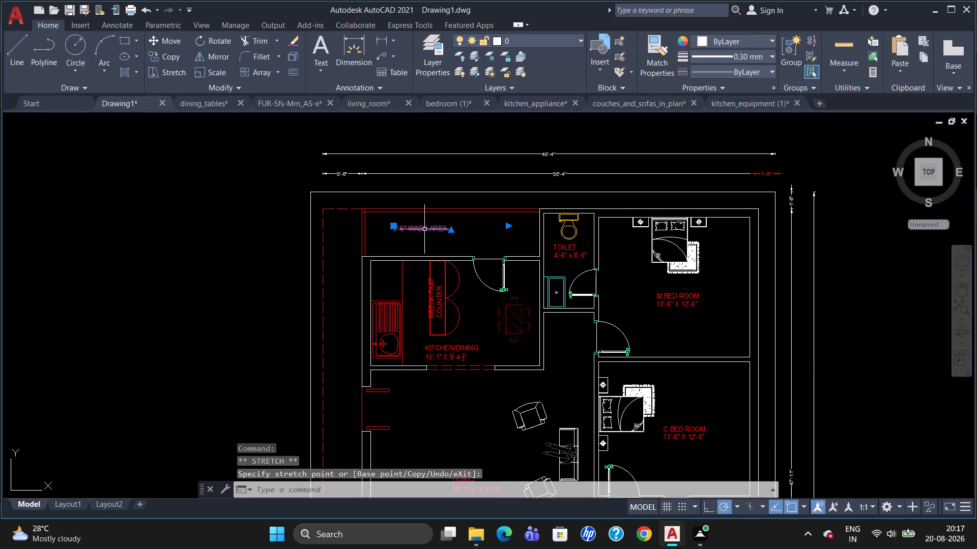
pyautogui.click(395, 225)
pyautogui.moveTo(396, 226); pyautogui.dragTo(401, 229)
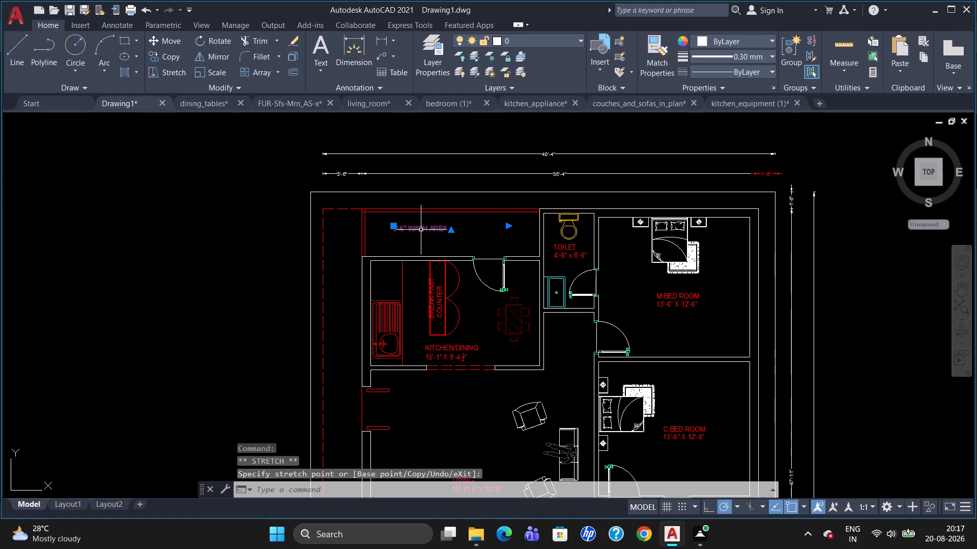
pyautogui.moveTo(395, 225); pyautogui.dragTo(421, 232)
pyautogui.click(421, 232)
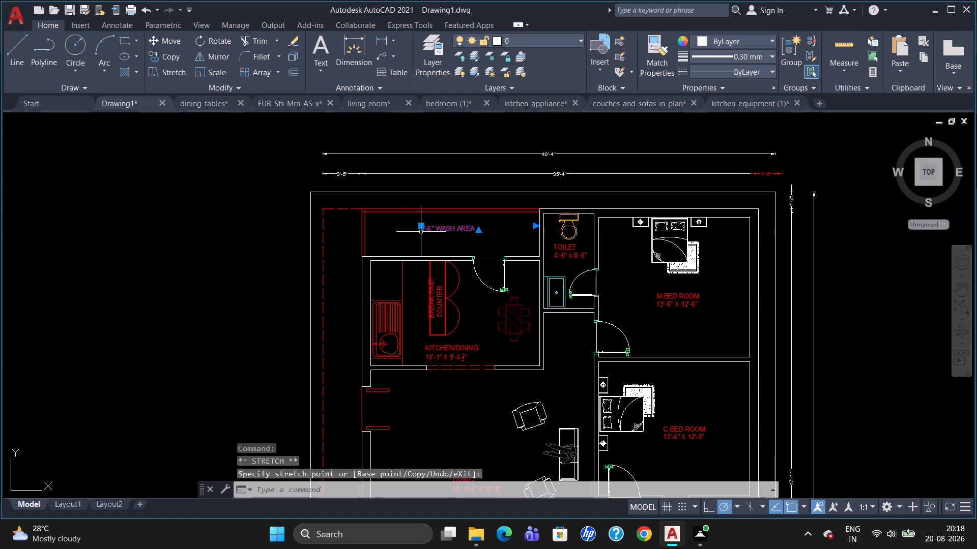
pyautogui.press('Escape')
# Look over the whole ground floor plan, including the title text below the road line.
pyautogui.scroll(-2, 601, 210)
pyautogui.scroll(2, 716, 487)
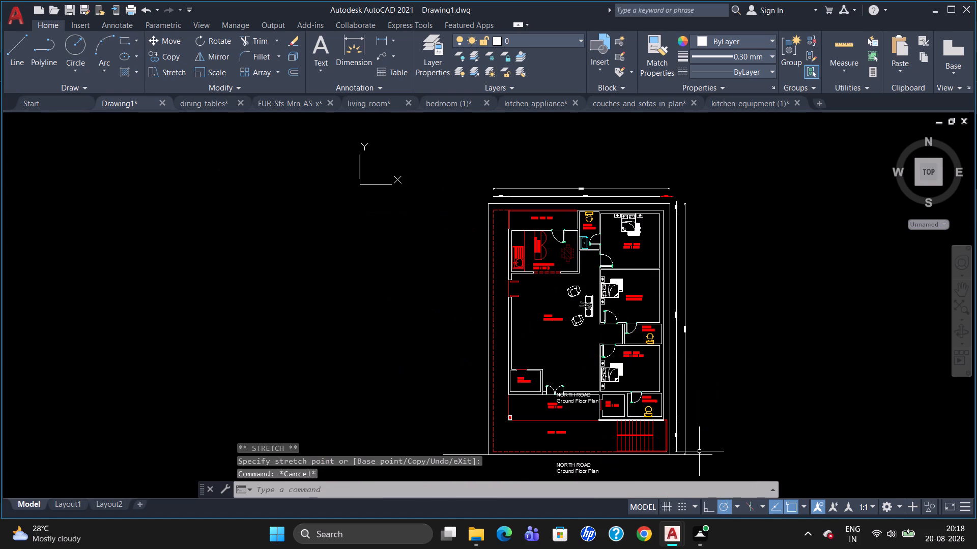
pyautogui.scroll(3, 626, 337)
pyautogui.scroll(-2, 685, 384)
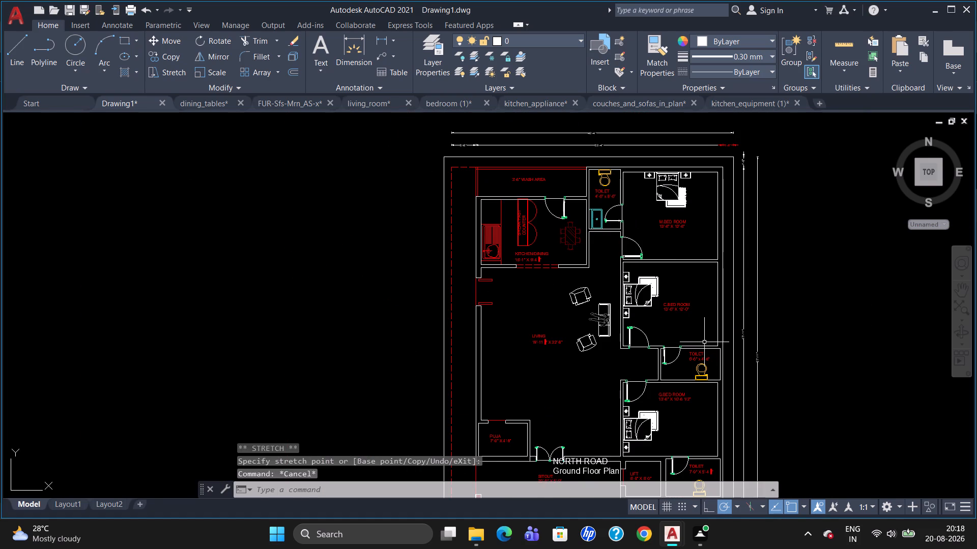
pyautogui.scroll(-1, 703, 344)
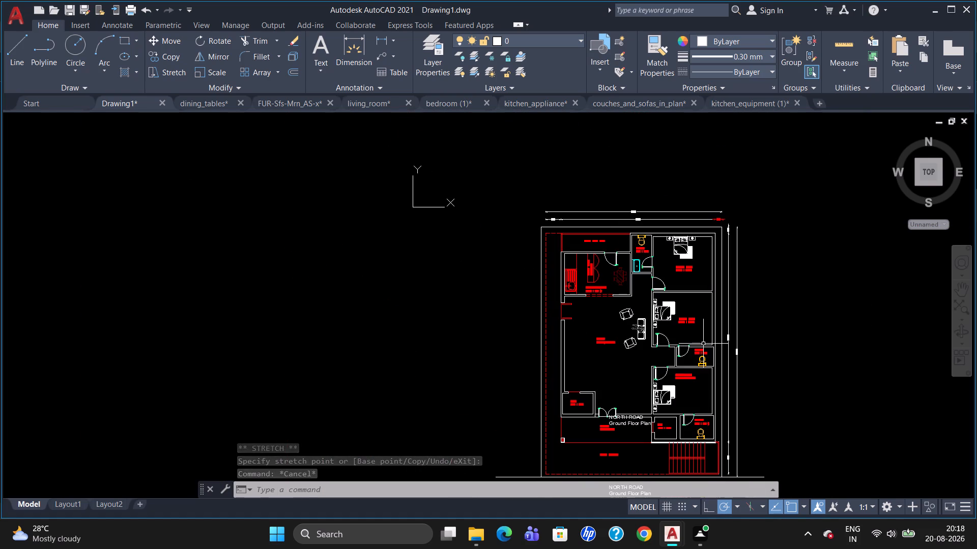
pyautogui.scroll(-1, 705, 344)
pyautogui.scroll(2, 712, 396)
pyautogui.scroll(-2, 717, 406)
pyautogui.scroll(2, 719, 433)
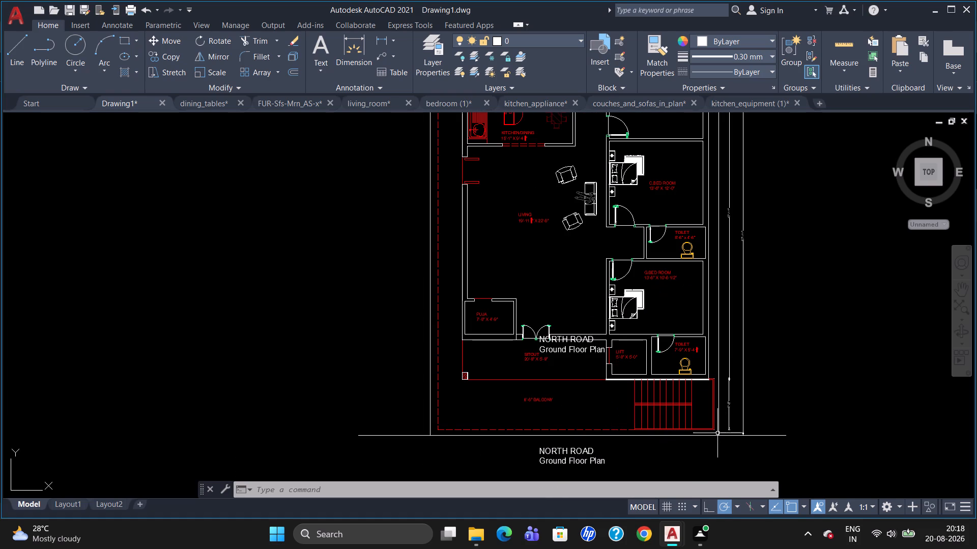
pyautogui.scroll(2, 648, 467)
pyautogui.scroll(-2, 673, 352)
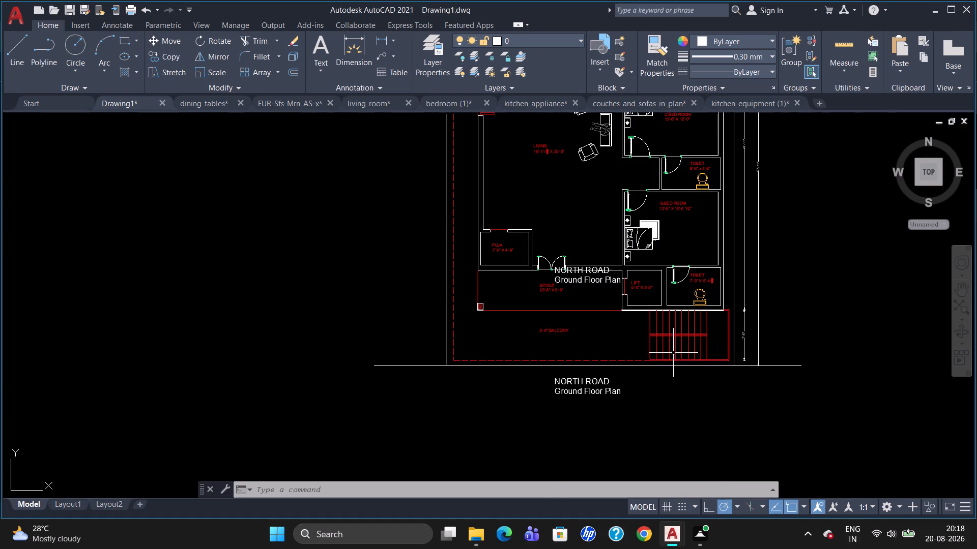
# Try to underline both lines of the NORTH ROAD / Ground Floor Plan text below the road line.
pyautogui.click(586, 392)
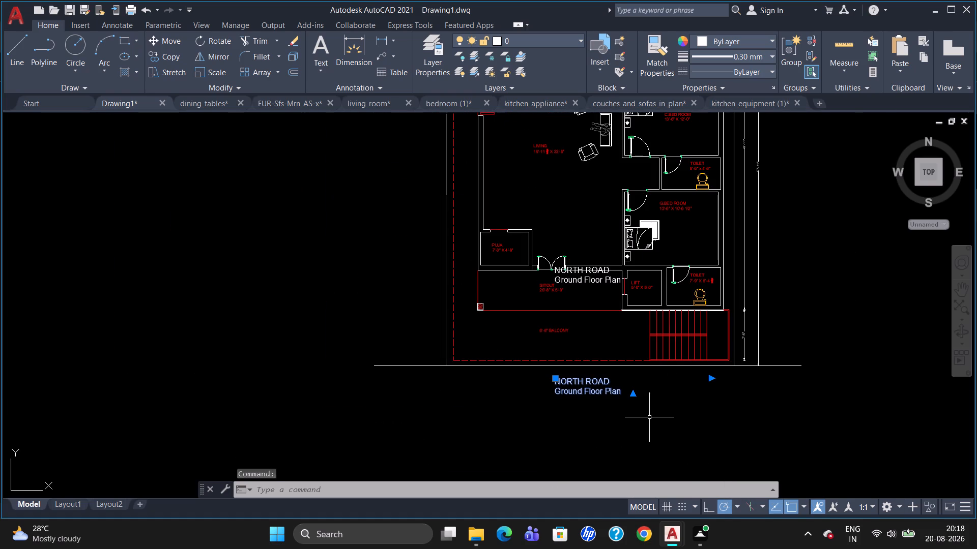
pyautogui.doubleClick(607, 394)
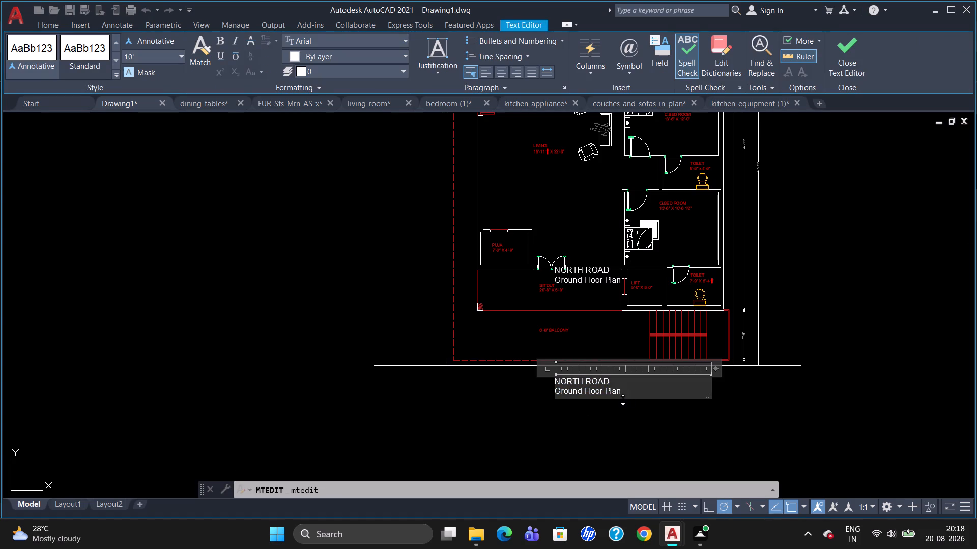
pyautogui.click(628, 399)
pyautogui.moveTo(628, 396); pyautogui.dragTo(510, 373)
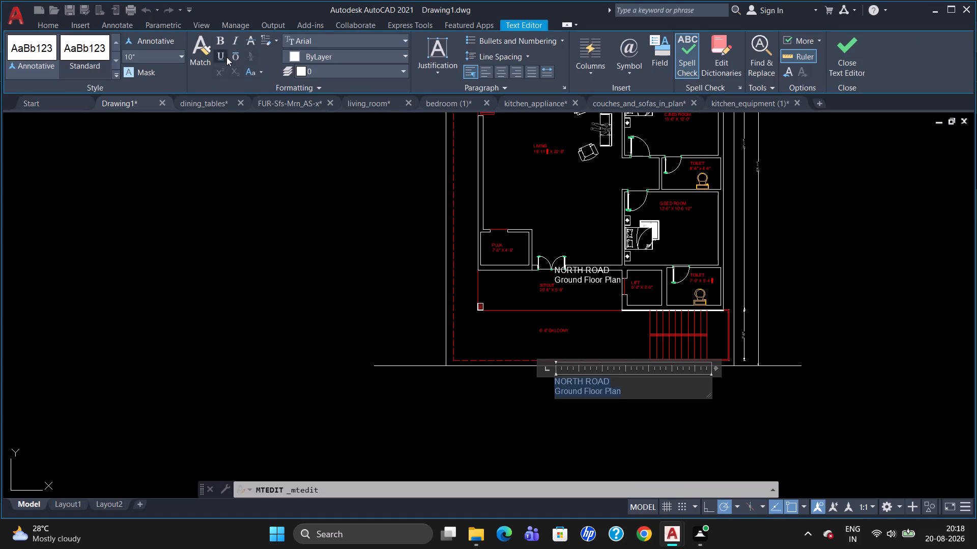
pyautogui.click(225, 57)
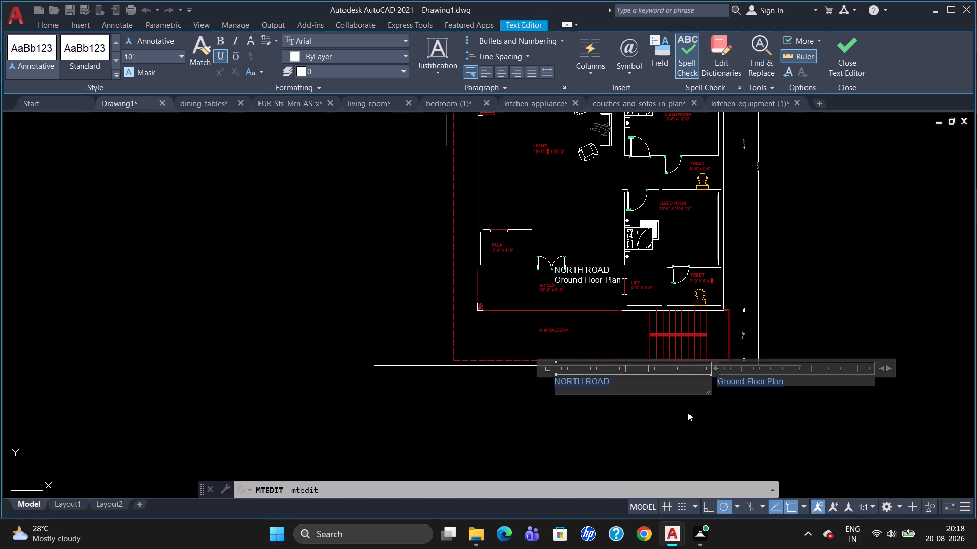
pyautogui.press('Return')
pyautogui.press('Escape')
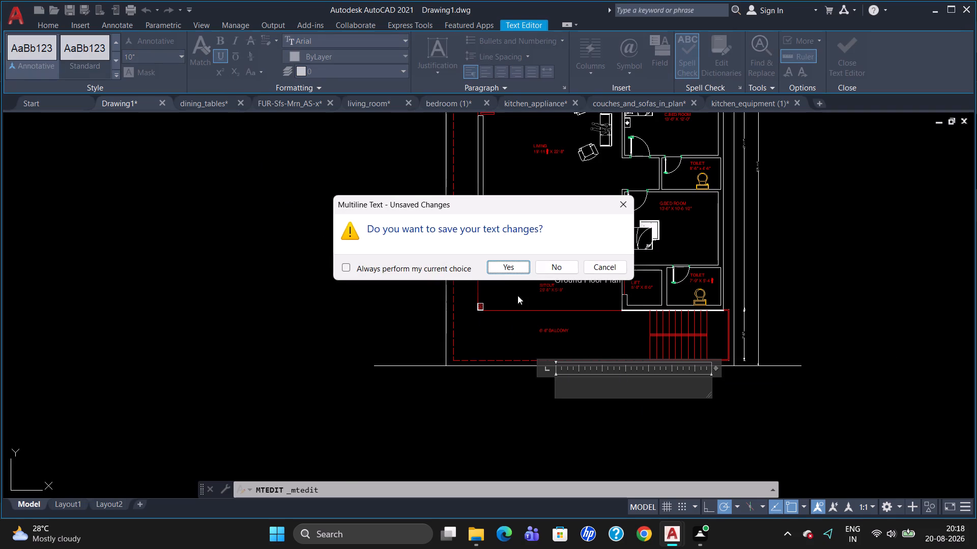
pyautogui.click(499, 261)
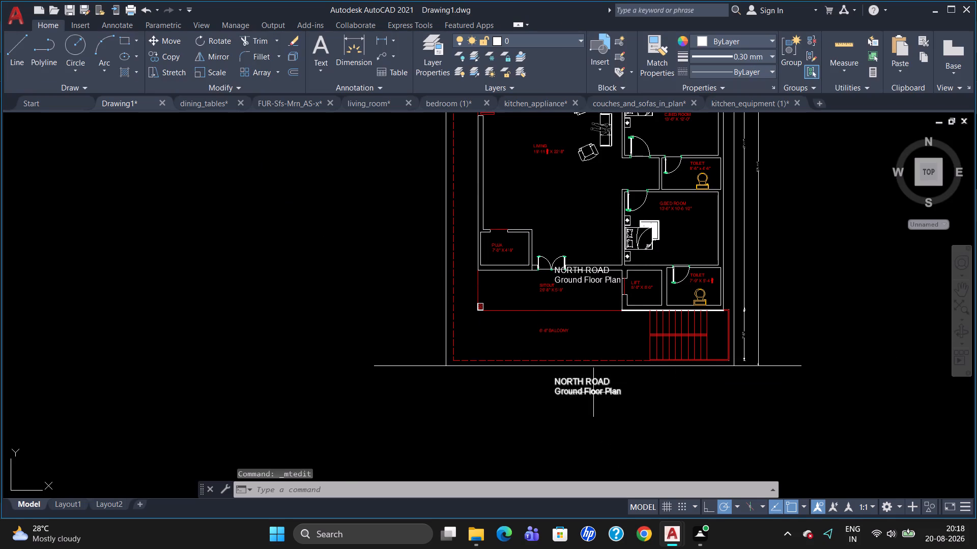
# Remove the Ground Floor Plan line from the text below the road line, leaving only NORTH ROAD, and save the text changes.
pyautogui.doubleClick(589, 387)
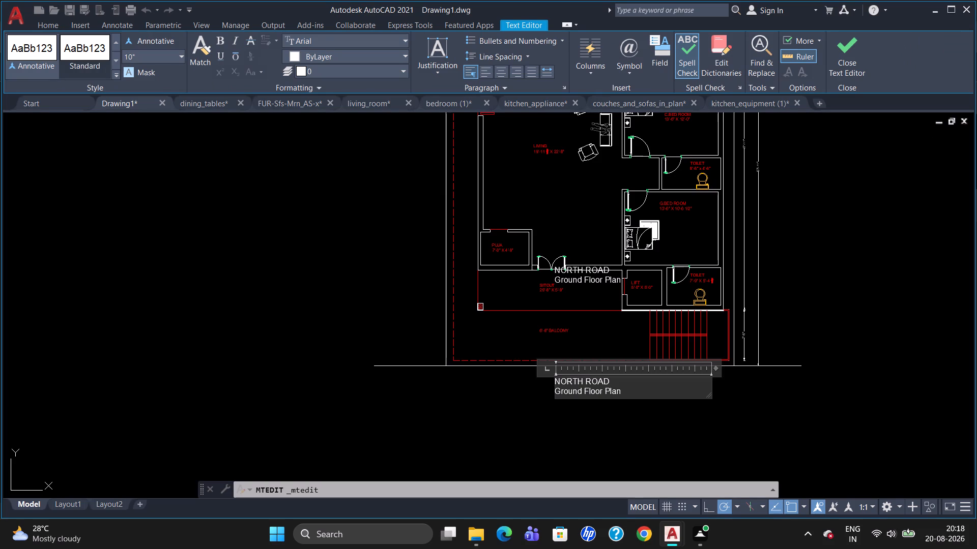
pyautogui.click(615, 385)
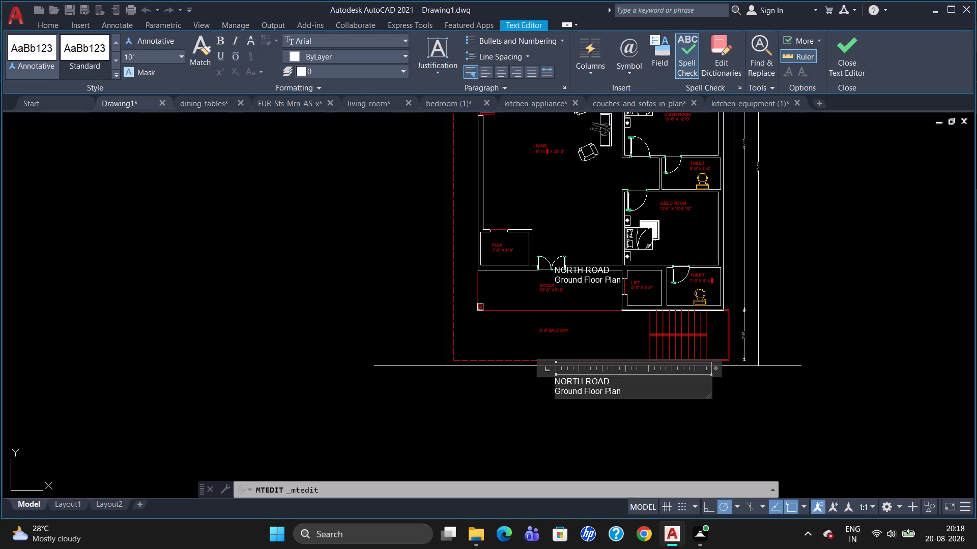
pyautogui.press('Return')
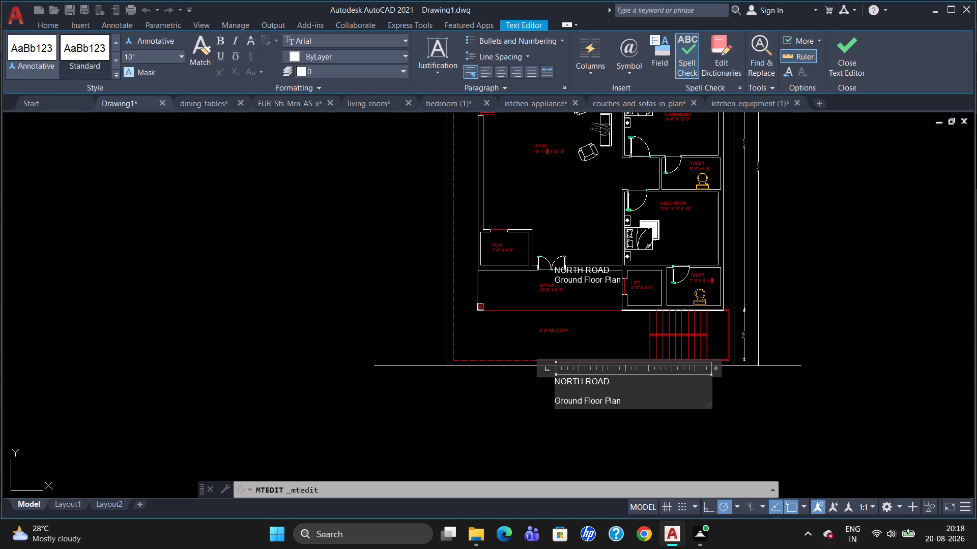
pyautogui.moveTo(639, 405); pyautogui.dragTo(504, 402)
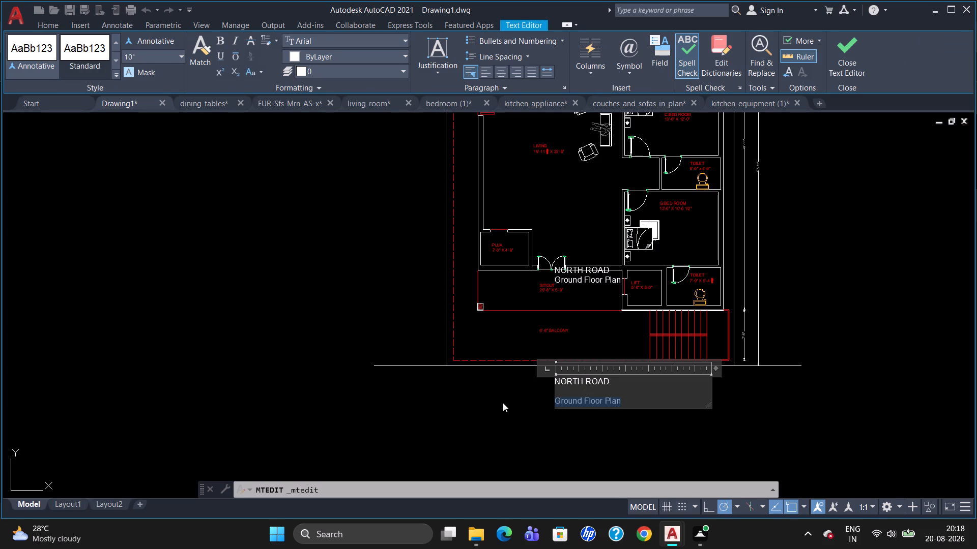
pyautogui.press('Delete')
pyautogui.press('Escape')
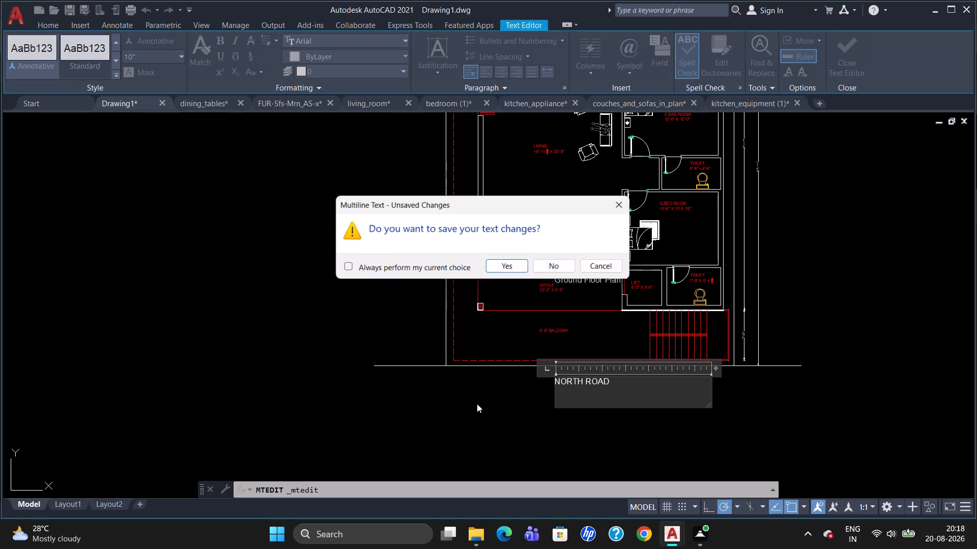
pyautogui.click(513, 267)
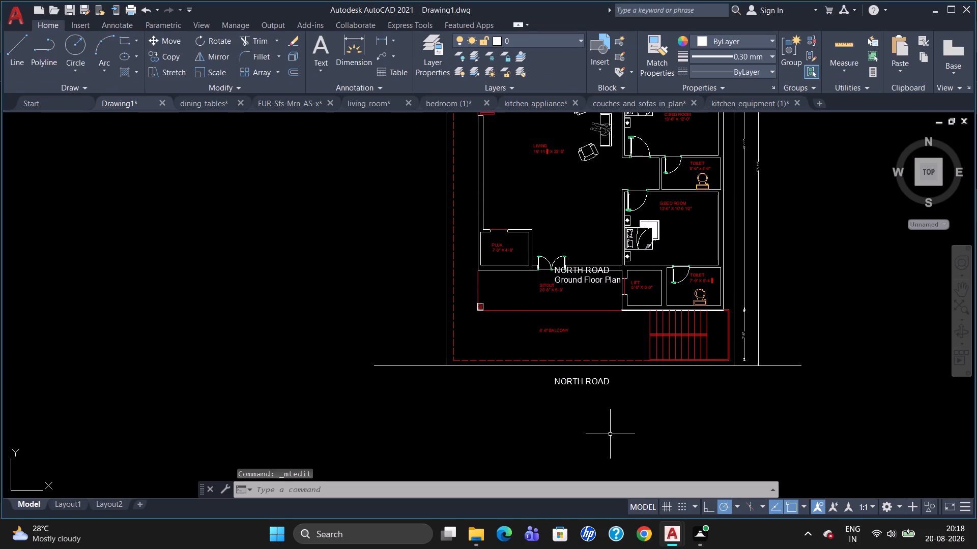
# Add separate 5" high underlined multiline text reading Ground Floor Plan below the NORTH ROAD text south of the road line.
pyautogui.press('t')
pyautogui.press('Return')
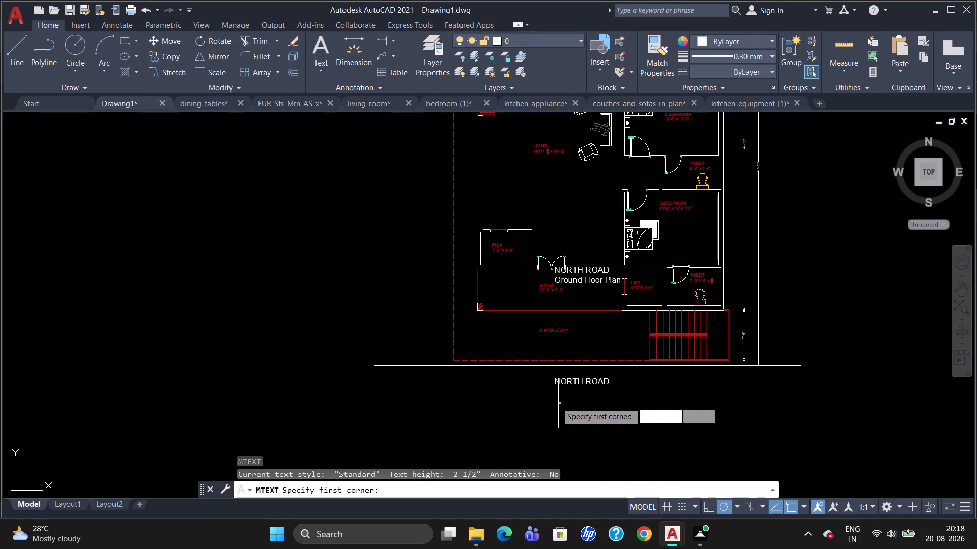
pyautogui.click(554, 400)
pyautogui.click(666, 411)
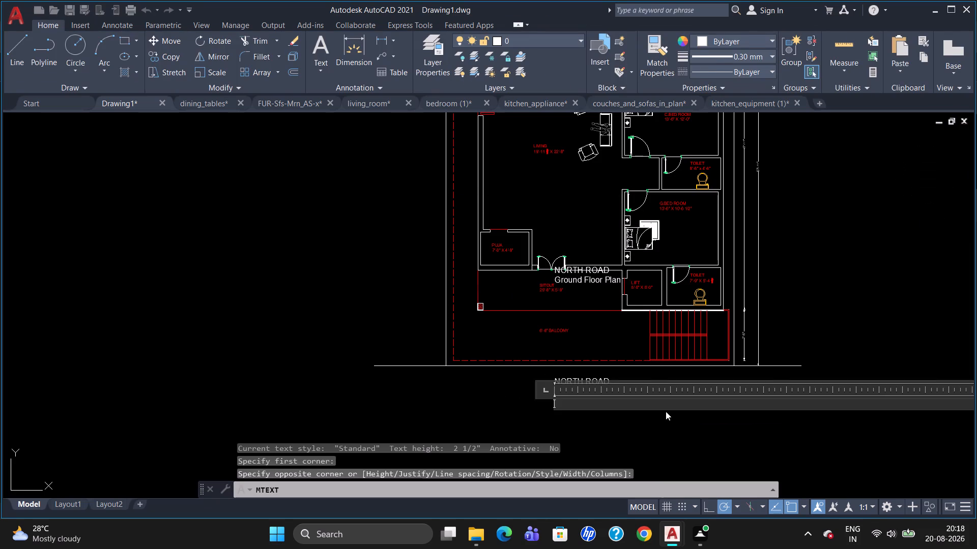
pyautogui.click(150, 59)
pyautogui.press('BackSpace')
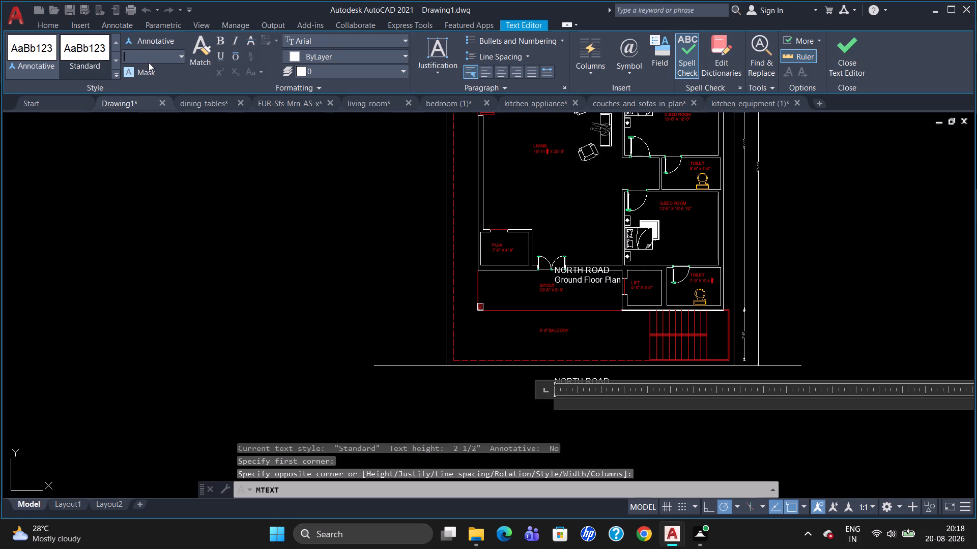
pyautogui.press('5')
pyautogui.press('Return')
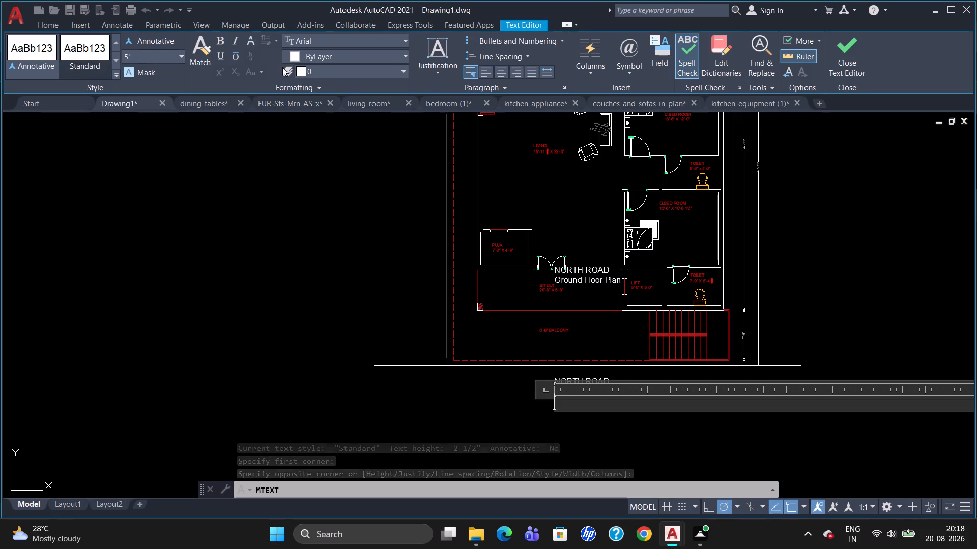
pyautogui.click(223, 58)
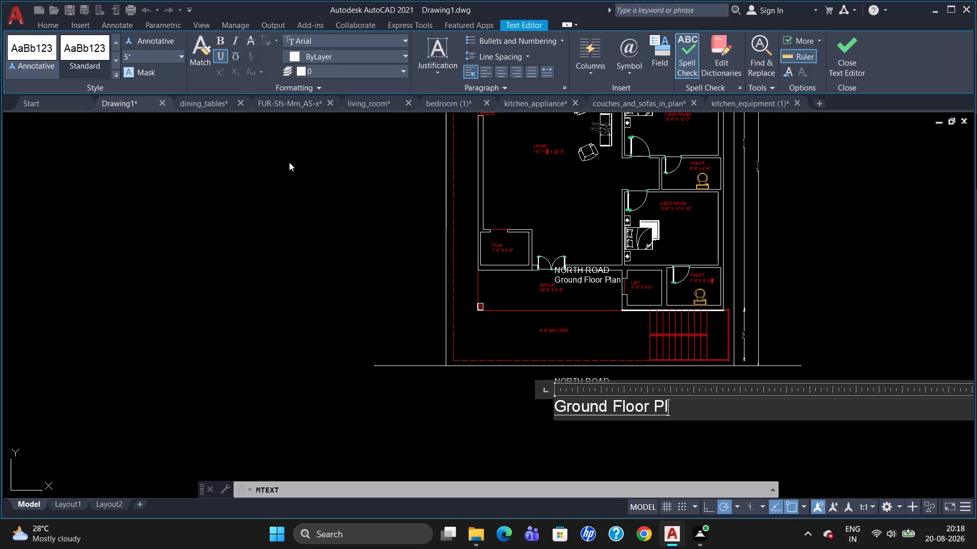
pyautogui.click(370, 329)
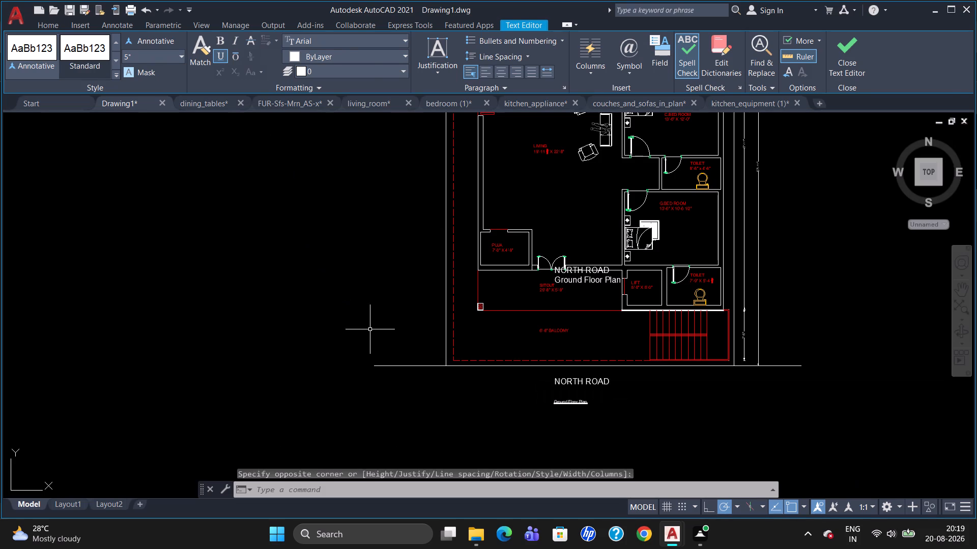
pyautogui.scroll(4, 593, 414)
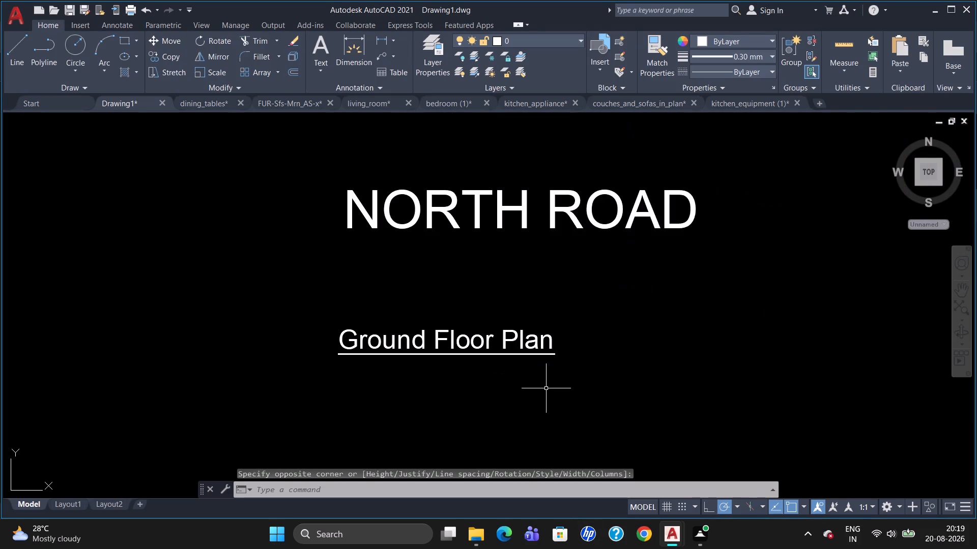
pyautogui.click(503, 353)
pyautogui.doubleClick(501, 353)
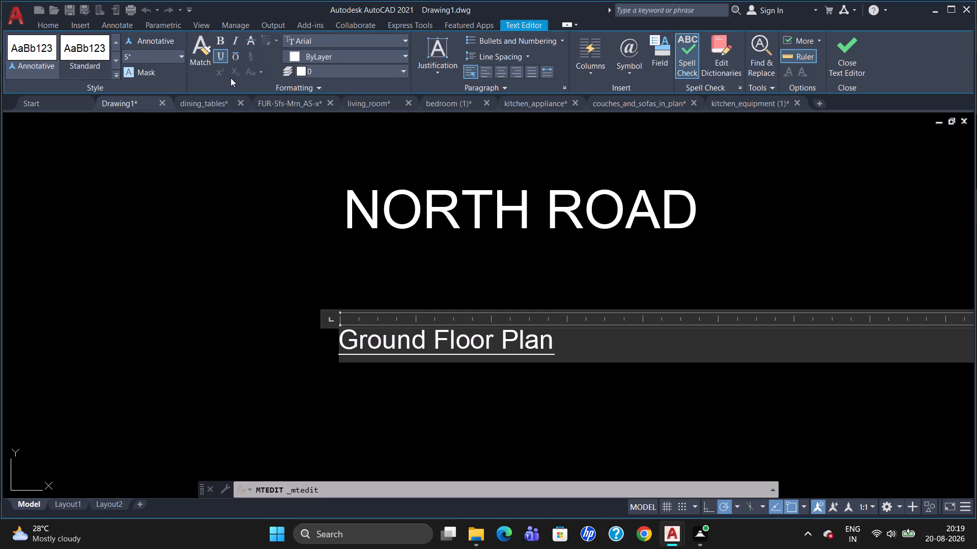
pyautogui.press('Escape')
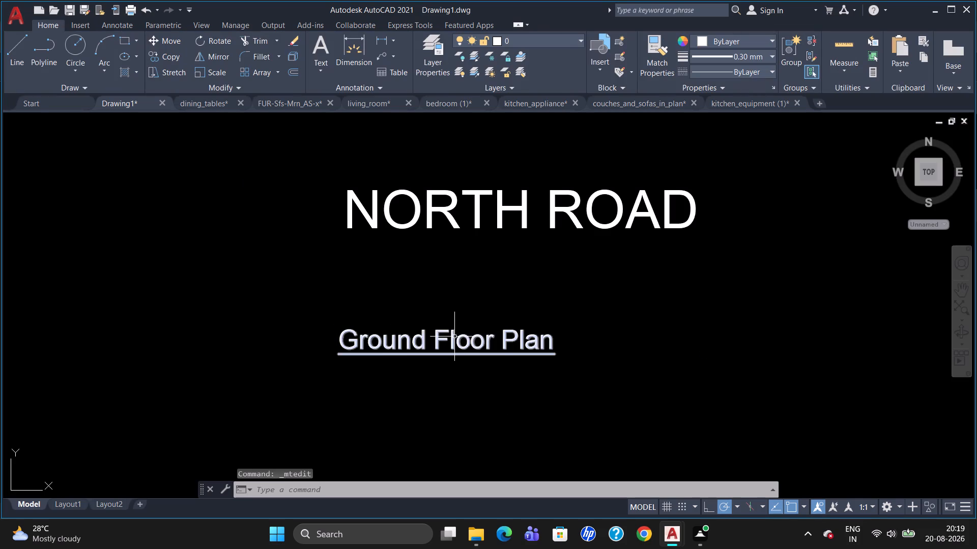
# Move the underlined Ground Floor Plan text closer to NORTH ROAD and centre it beneath.
pyautogui.click(454, 337)
pyautogui.click(340, 329)
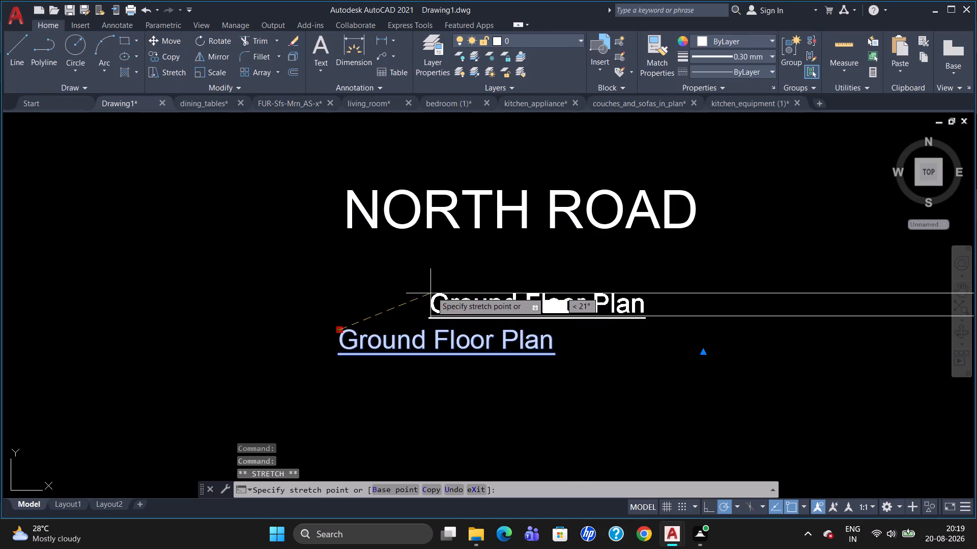
pyautogui.click(415, 270)
pyautogui.press('Escape')
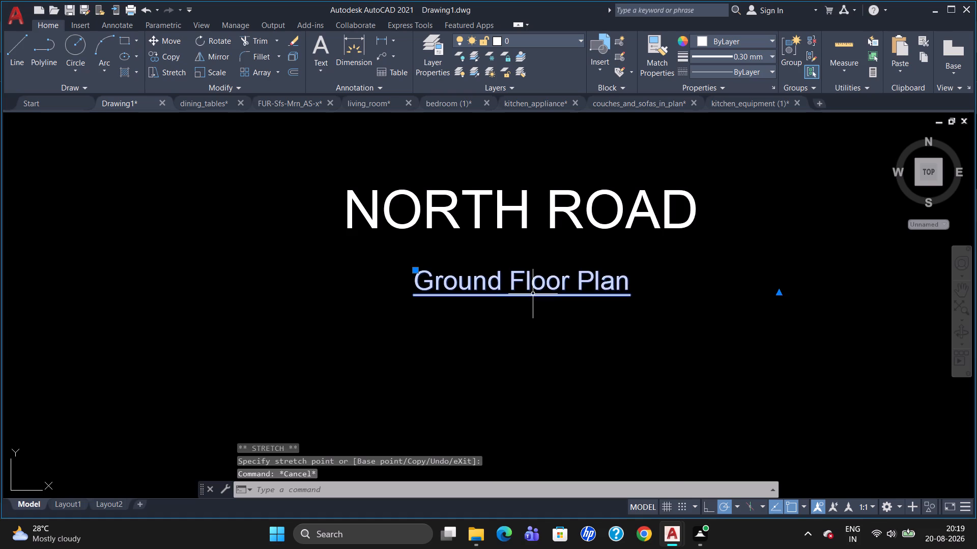
# Set the lineweight of the underlined Ground Floor Plan text to ByLayer.
pyautogui.click(533, 294)
pyautogui.rightClick(532, 295)
pyautogui.click(564, 496)
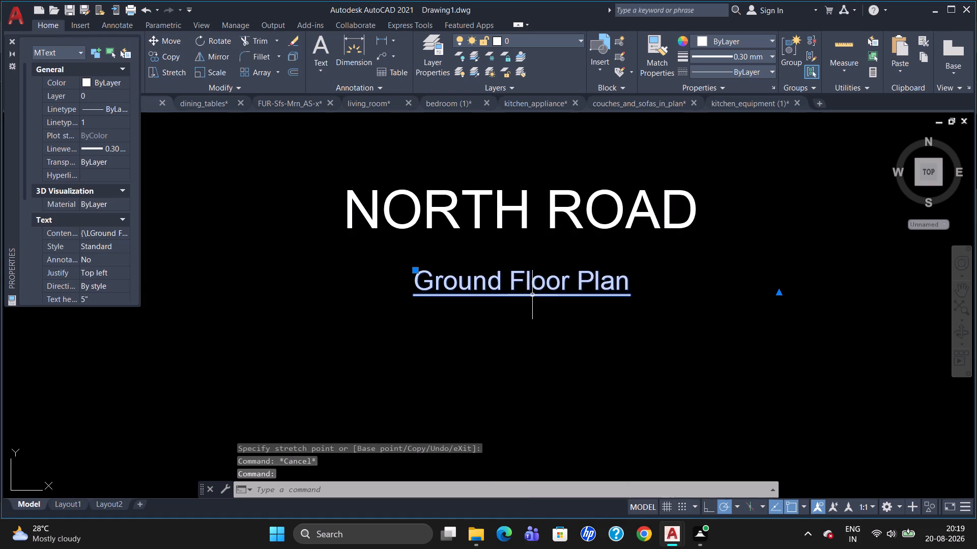
pyautogui.click(121, 148)
pyautogui.click(121, 150)
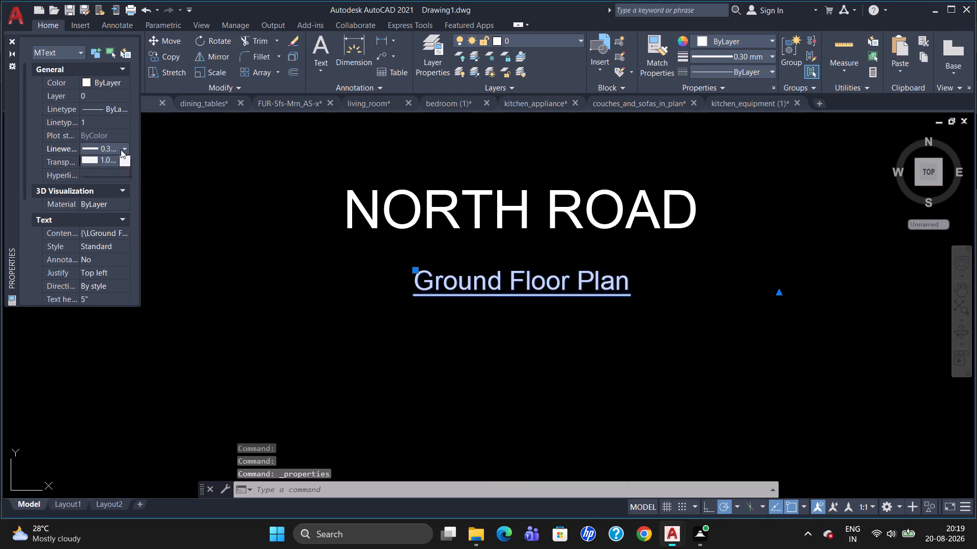
pyautogui.scroll(9, 118, 161)
pyautogui.click(107, 160)
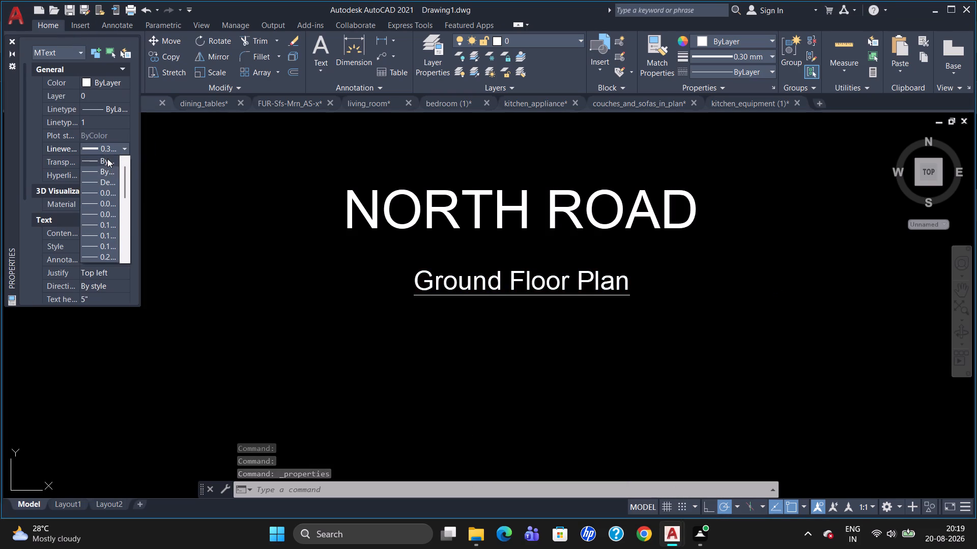
# Delete the stray NORTH ROAD and Ground Floor Plan text overlapping the floor plan beside the main entrance double door.
pyautogui.press('Escape')
pyautogui.press('Escape')
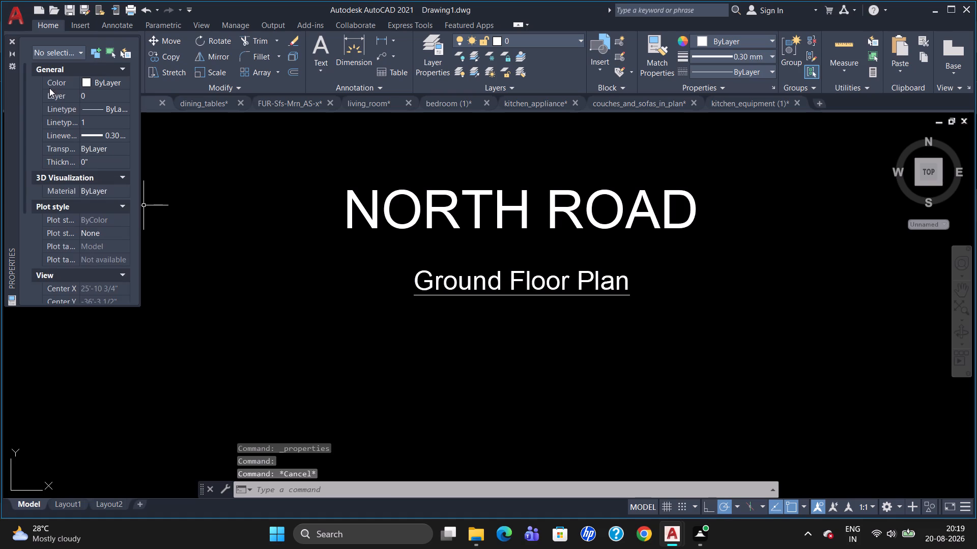
pyautogui.click(12, 38)
pyautogui.scroll(-3, 441, 276)
pyautogui.scroll(1, 583, 198)
pyautogui.scroll(-3, 587, 212)
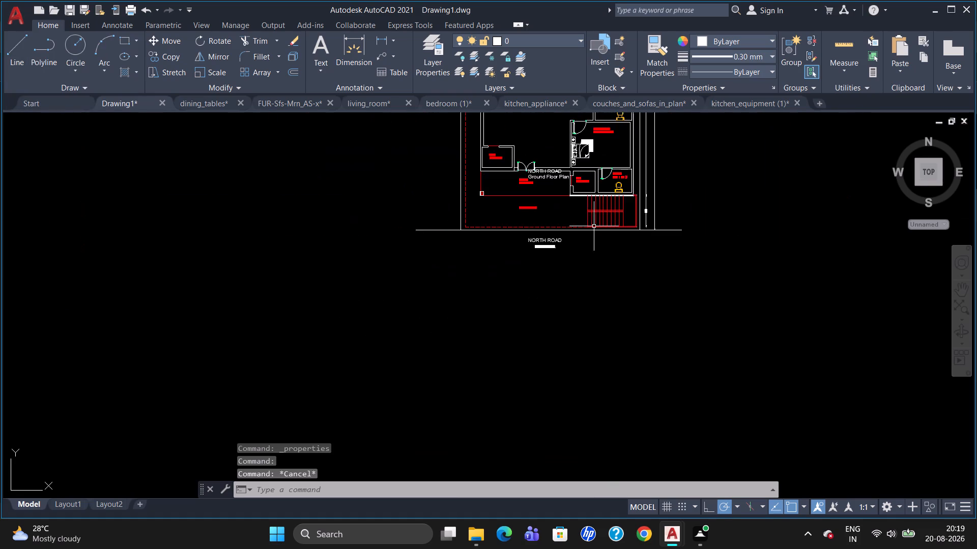
pyautogui.scroll(3, 555, 155)
pyautogui.scroll(-4, 604, 252)
pyautogui.scroll(2, 621, 174)
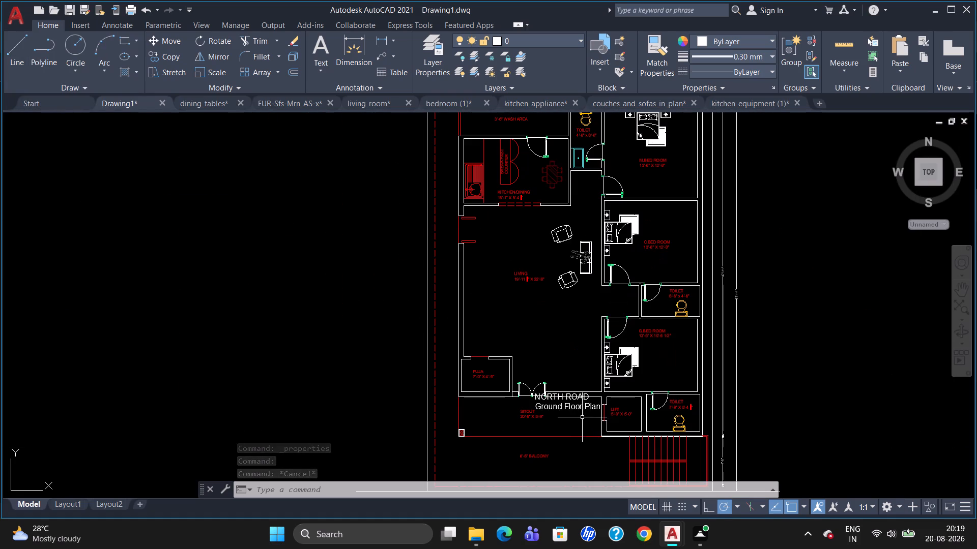
pyautogui.click(565, 403)
pyautogui.press('Delete')
pyautogui.scroll(-1, 686, 337)
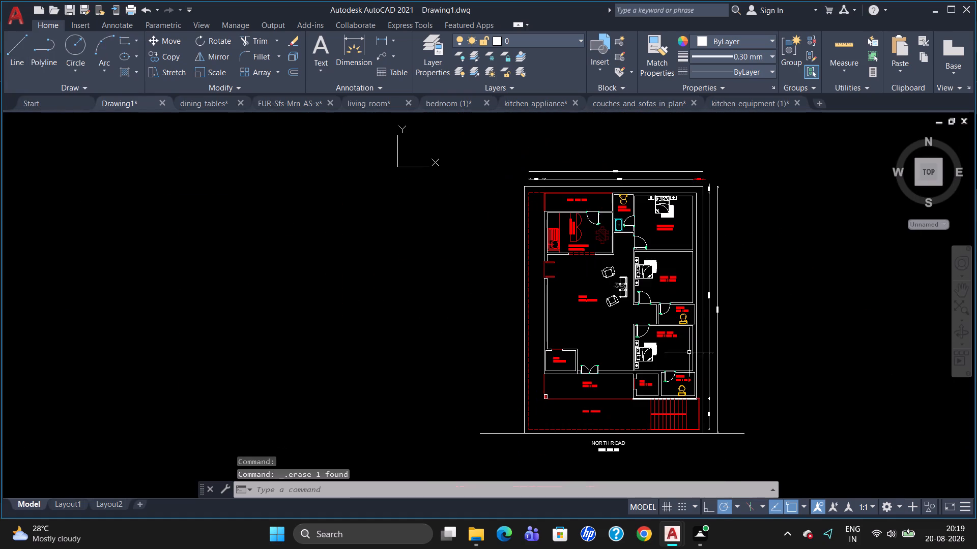
# Save the drawing in Downloads as North Road Ground Floor Plan in AutoCAD 2018 Drawing (*.dwg) format.
pyautogui.scroll(1, 707, 397)
pyautogui.scroll(-1, 710, 393)
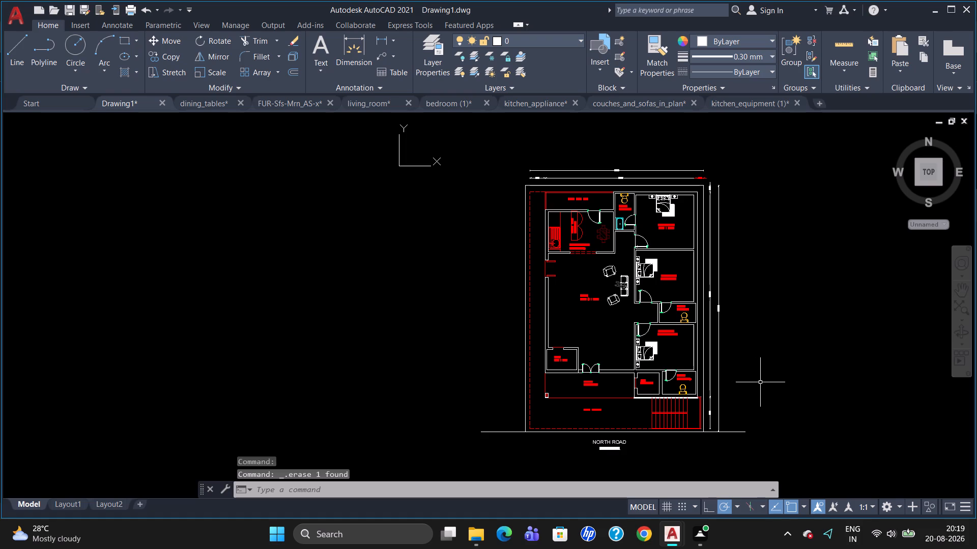
pyautogui.hotkey('ctrl', 's')
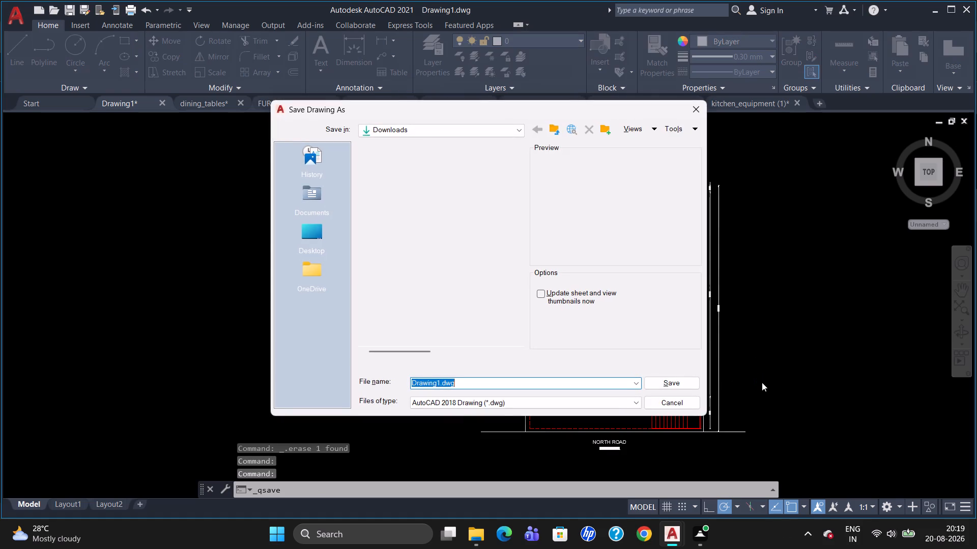
pyautogui.click(460, 403)
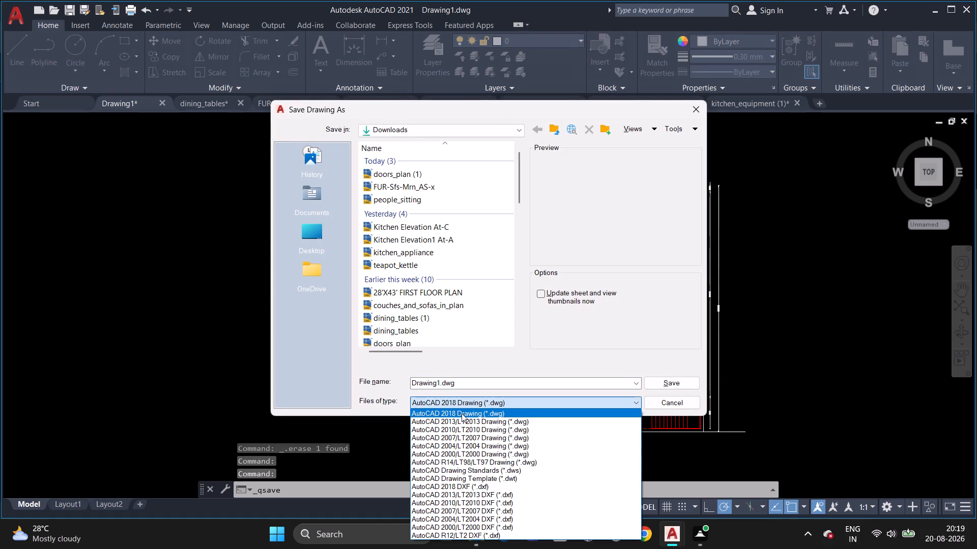
pyautogui.click(462, 413)
pyautogui.click(438, 383)
pyautogui.press('Right')
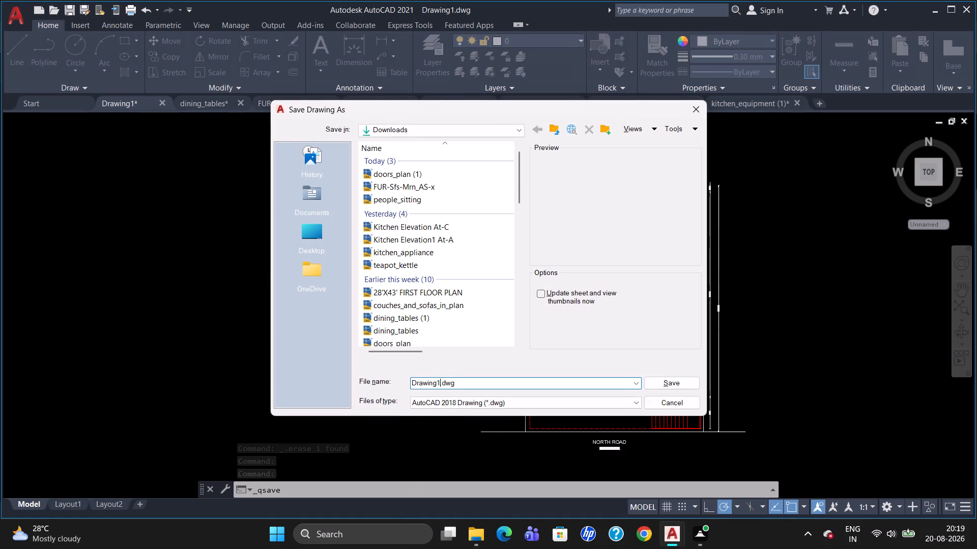
pyautogui.press('BackSpace')
pyautogui.press('BackSpace')
pyautogui.press('BackSpace')
pyautogui.press('BackSpace')
pyautogui.press('BackSpace')
pyautogui.press('BackSpace')
pyautogui.press('BackSpace')
pyautogui.press('BackSpace')
pyautogui.press('BackSpace')
pyautogui.press('BackSpace')
pyautogui.press('BackSpace')
pyautogui.press('BackSpace')
pyautogui.press('BackSpace')
pyautogui.press('BackSpace')
pyautogui.write('NO')
pyautogui.write('ort')
pyautogui.press('h')
pyautogui.press('BackSpace')
pyautogui.press('BackSpace')
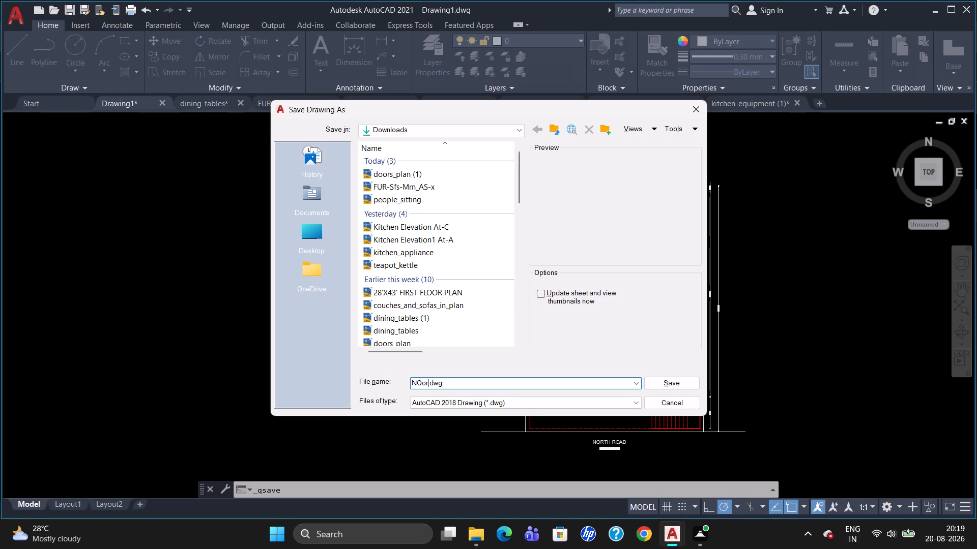
pyautogui.press('BackSpace')
pyautogui.press('BackSpace')
pyautogui.press('BackSpace')
pyautogui.click(668, 384)
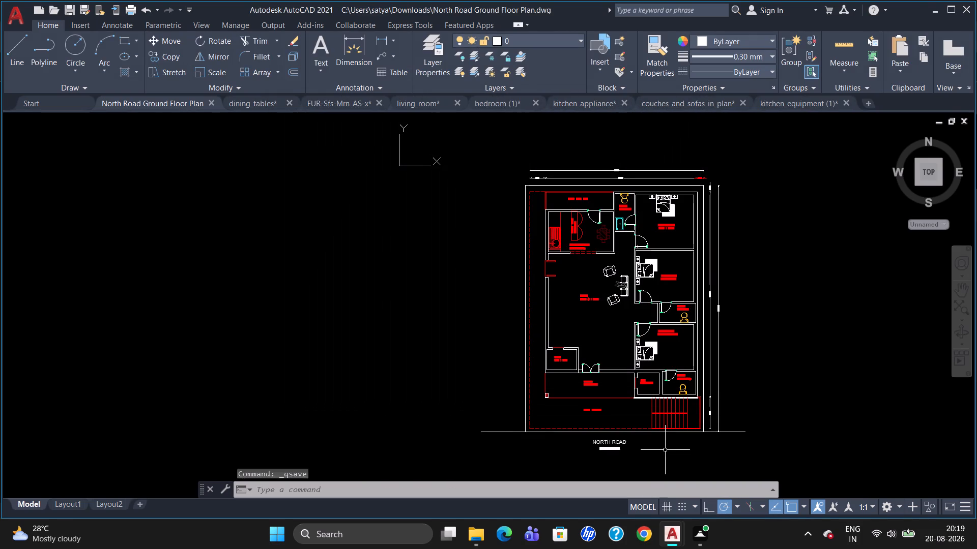